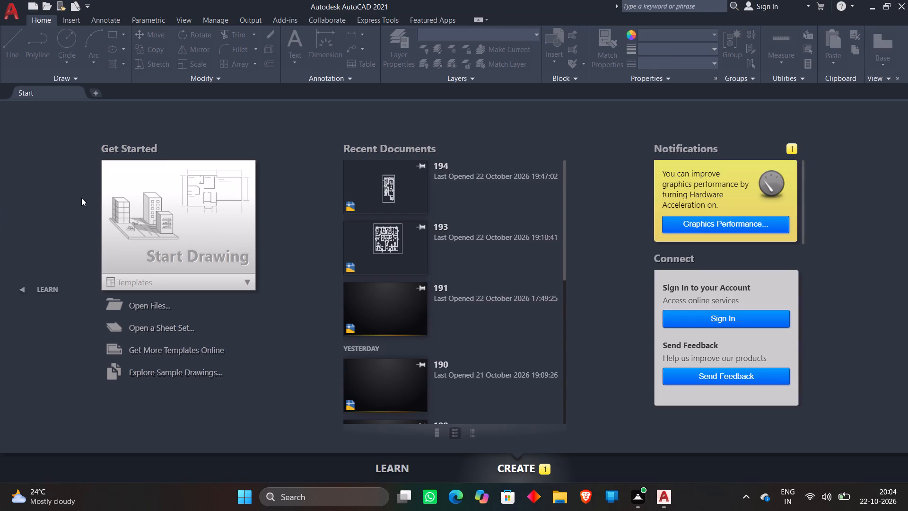
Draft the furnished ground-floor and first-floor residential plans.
Start a new blank drawing.
double_click(130, 228)
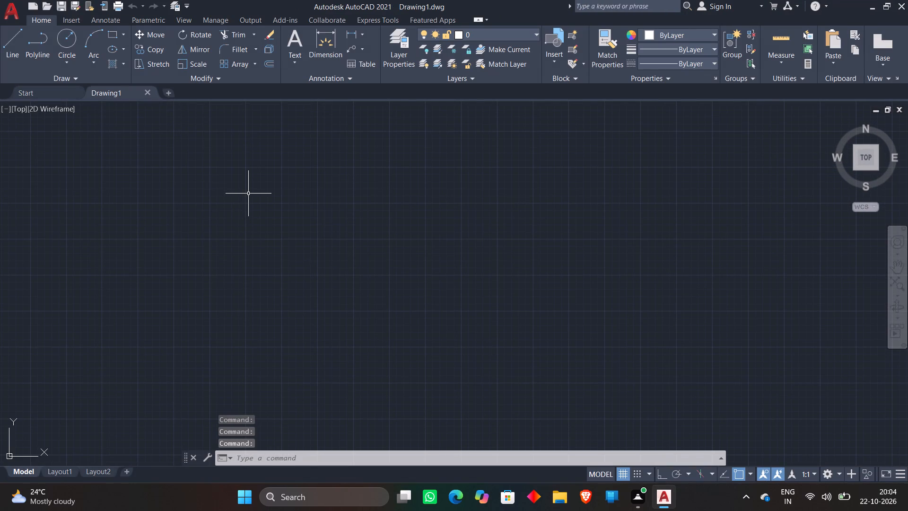
Turn on log file recording with LOGFILEON.
type("logf")
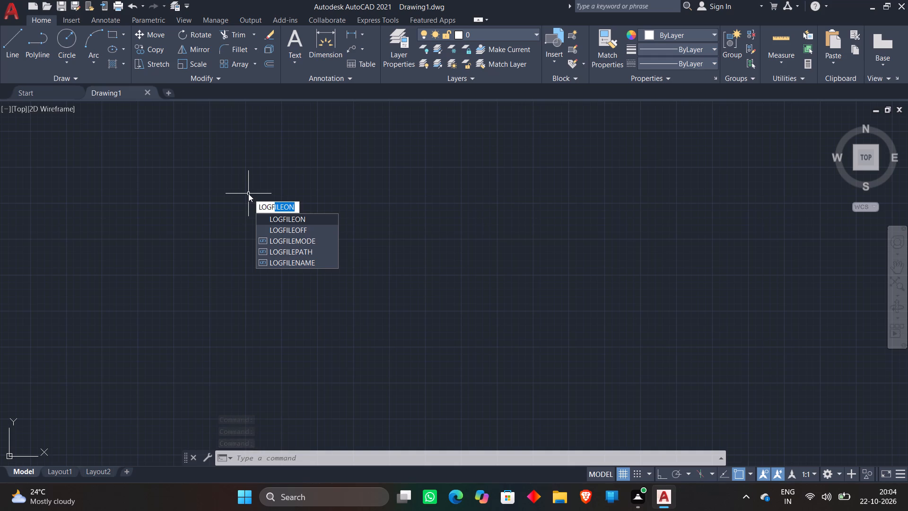
left_click(270, 216)
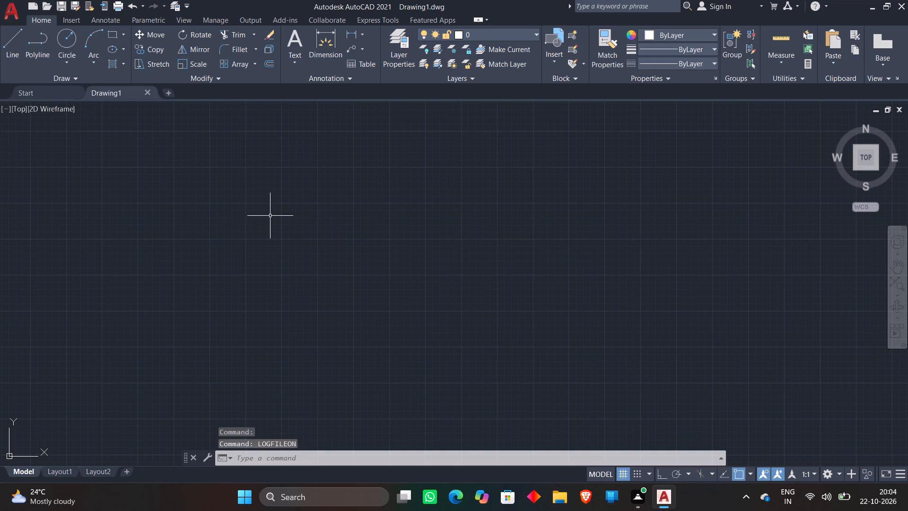
Configure the drawing units to Engineering length with 0'-0.0" precision and an insertion scale in feet.
type("unit")
key("Return")
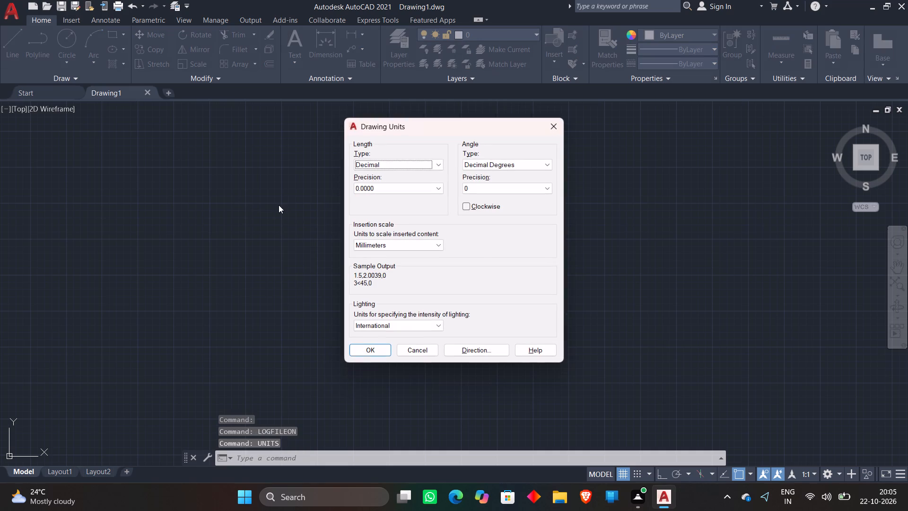
left_click(384, 160)
left_click(379, 189)
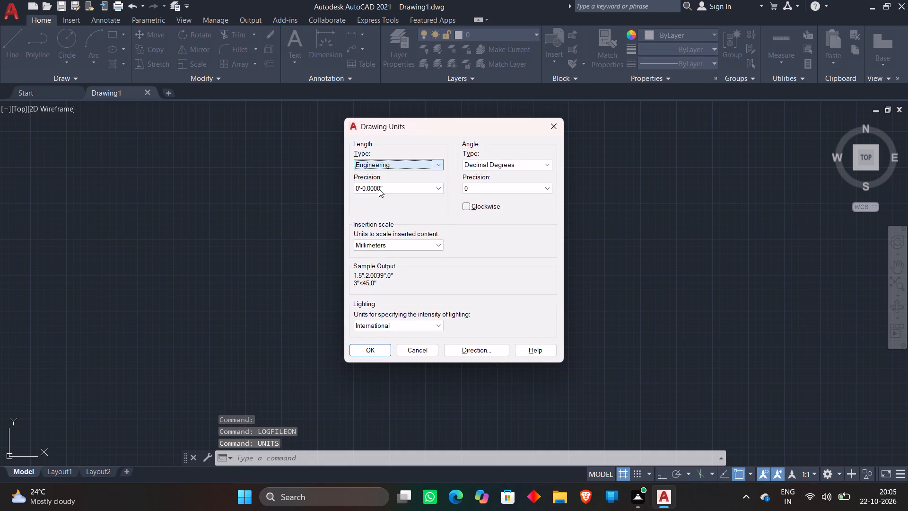
left_click(378, 188)
left_click(379, 206)
left_click(382, 243)
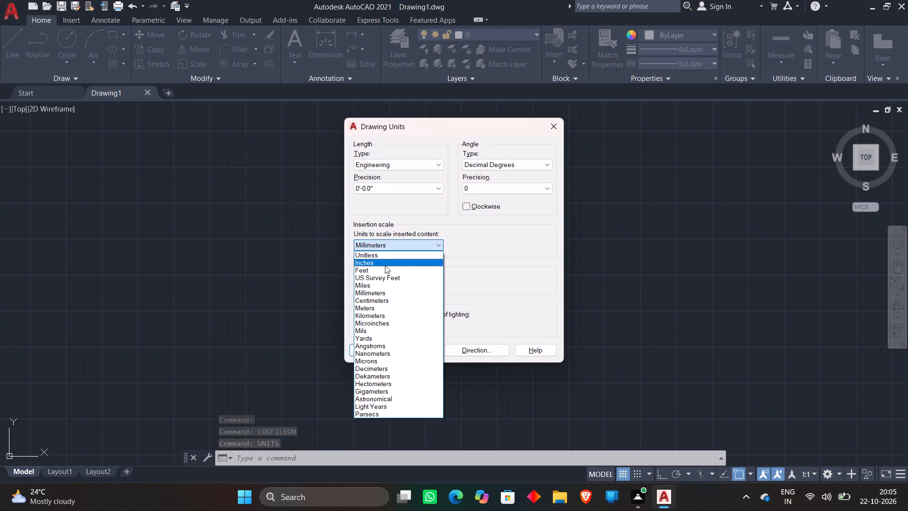
left_click(386, 271)
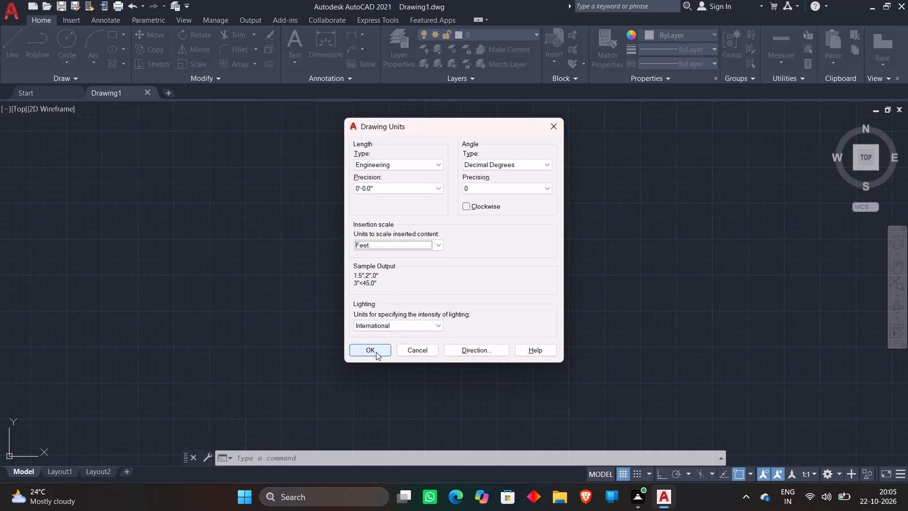
left_click(376, 352)
left_click(485, 281)
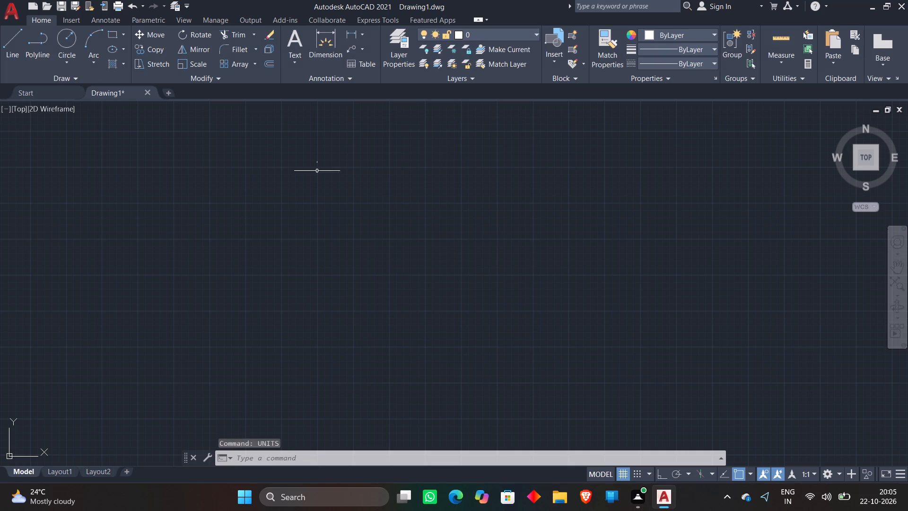
Modify the ISO-25 dimension style to Engineering primary units with 0'-0.0" precision and make it current.
type("dim")
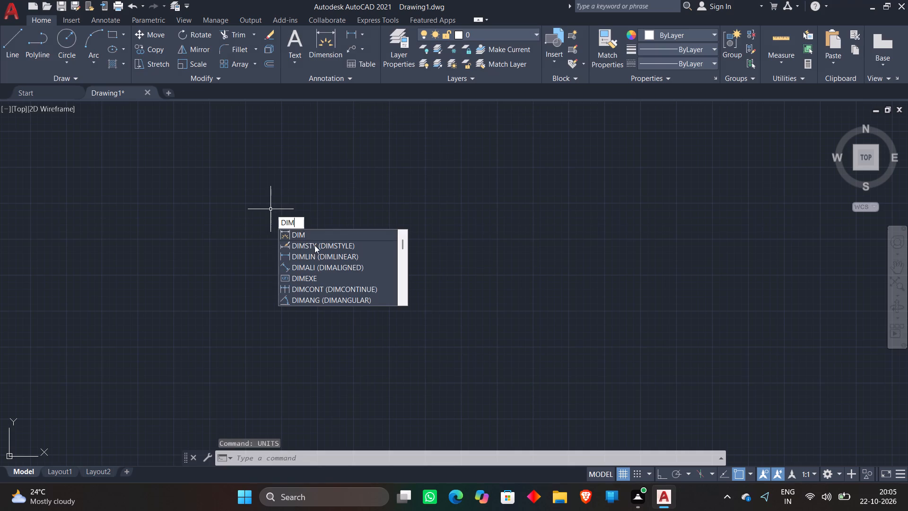
left_click(314, 245)
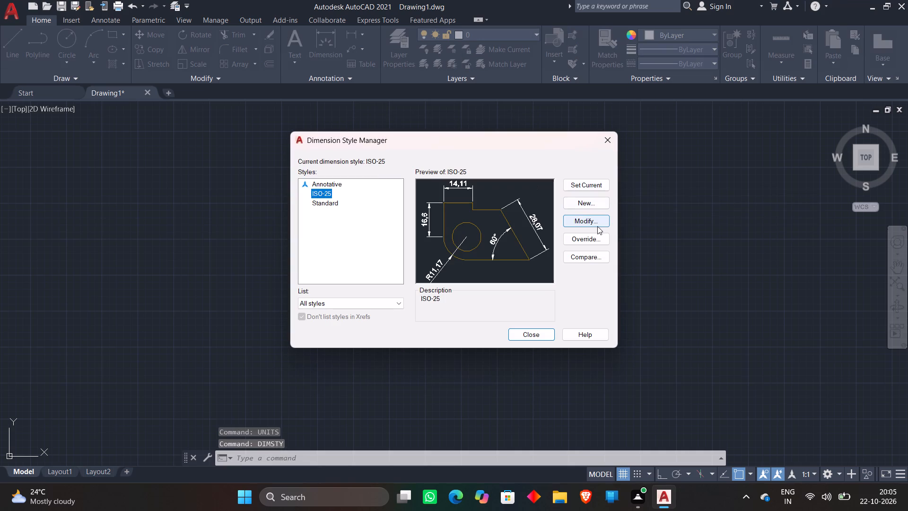
left_click(594, 224)
left_click(411, 139)
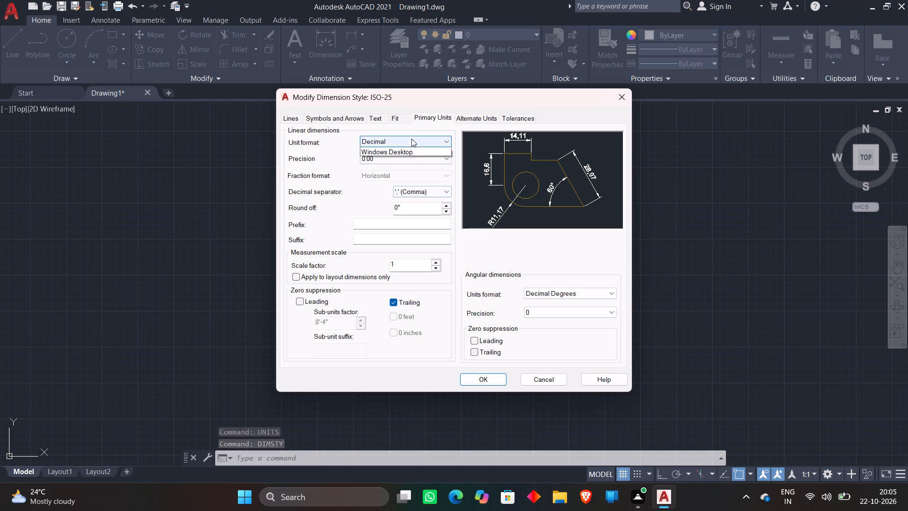
left_click(411, 164)
left_click(401, 159)
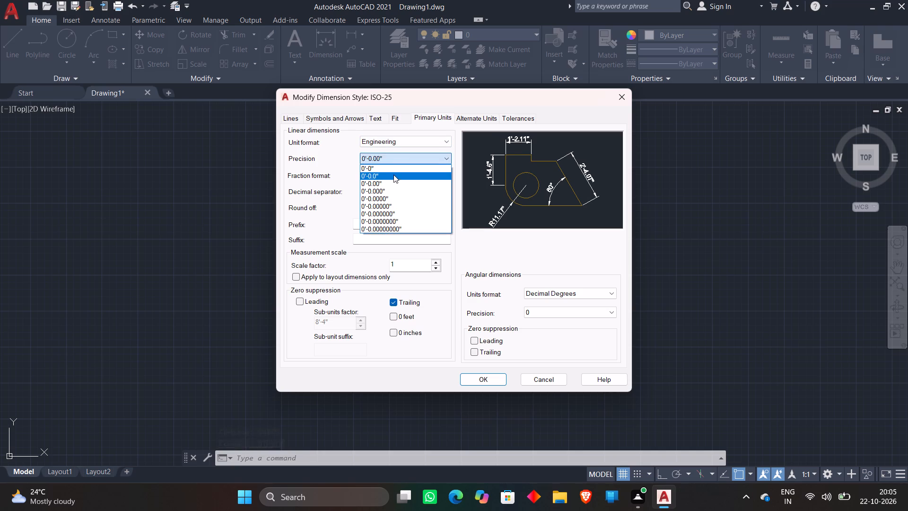
left_click(393, 175)
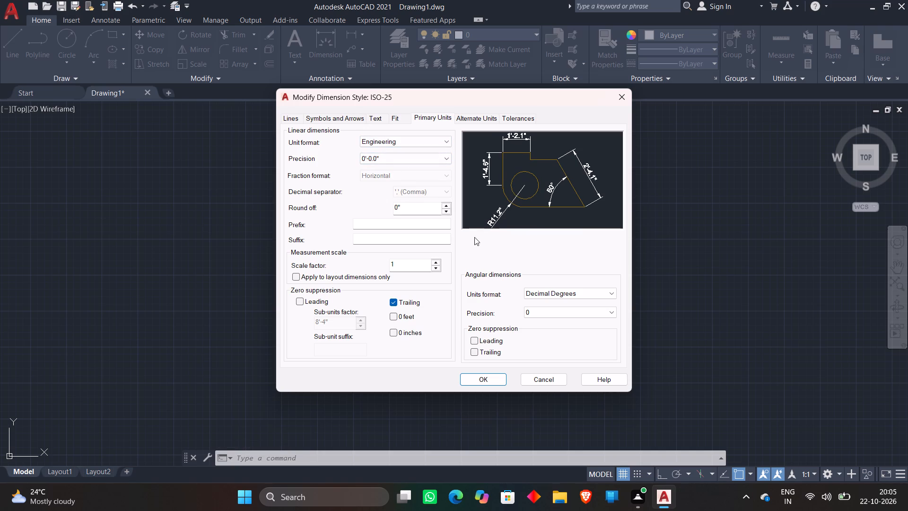
left_click(493, 382)
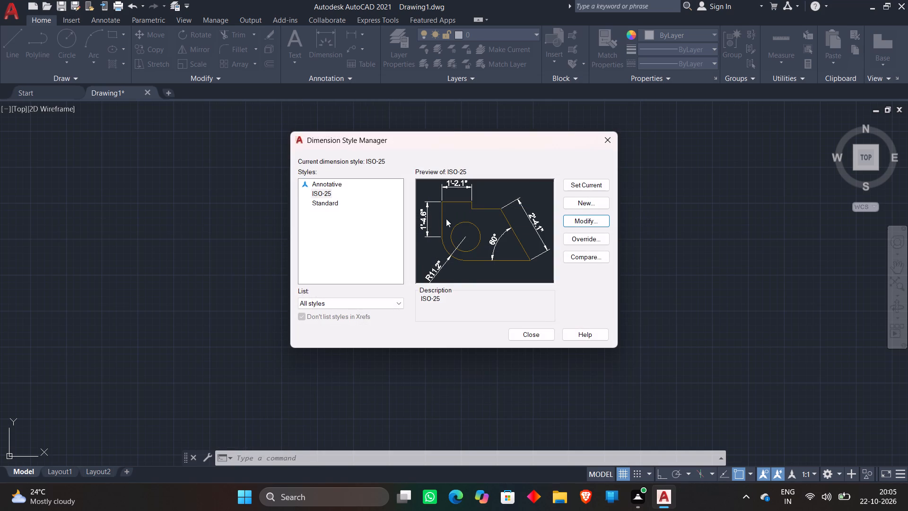
triple_click(595, 182)
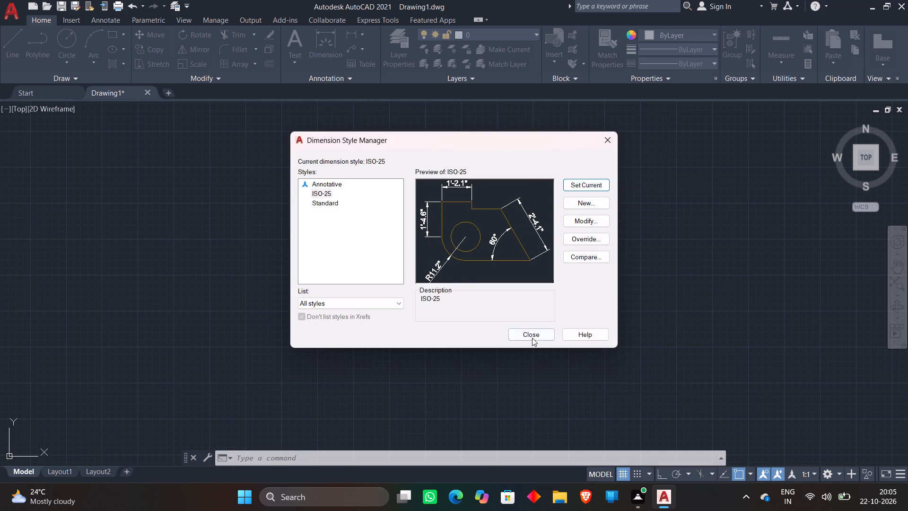
double_click(532, 338)
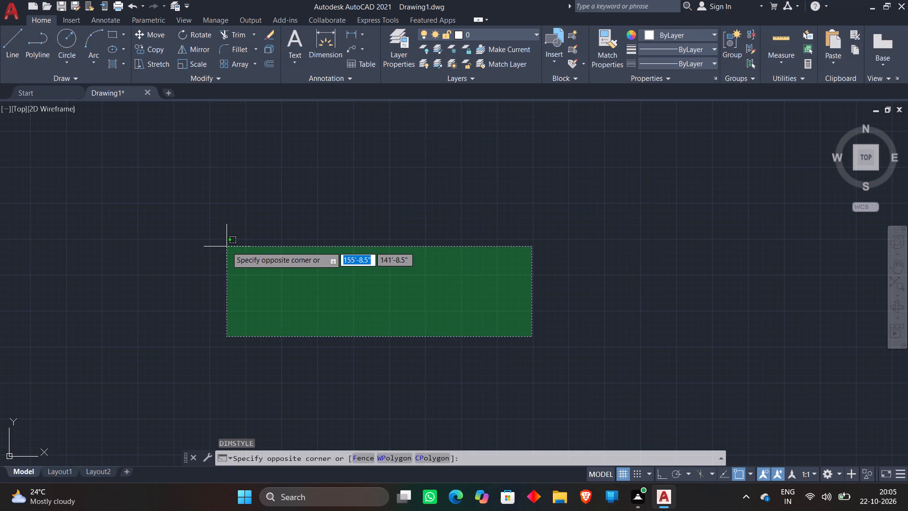
left_click(227, 247)
key("Escape")
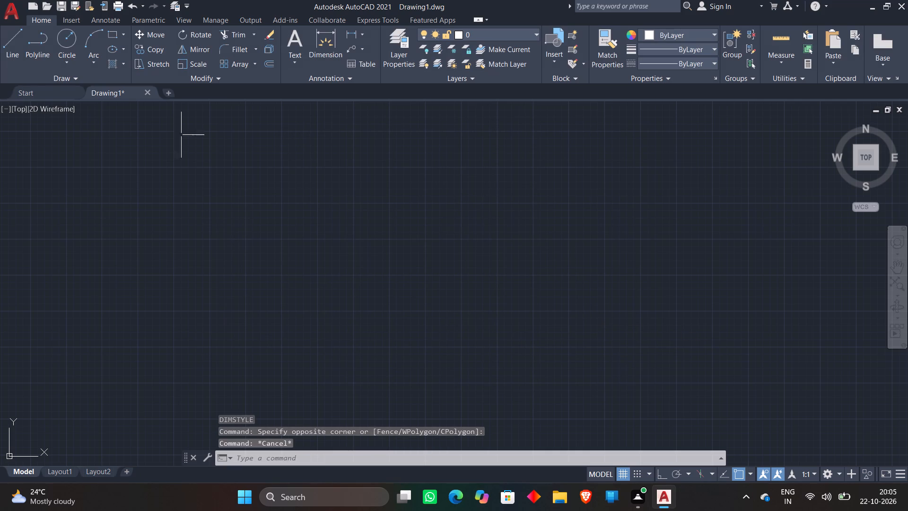
With Ortho on, draw a closed rectangle of lines 8' wide and 5' high in the upper-left area of the drawing.
left_click(17, 46)
left_click(224, 188)
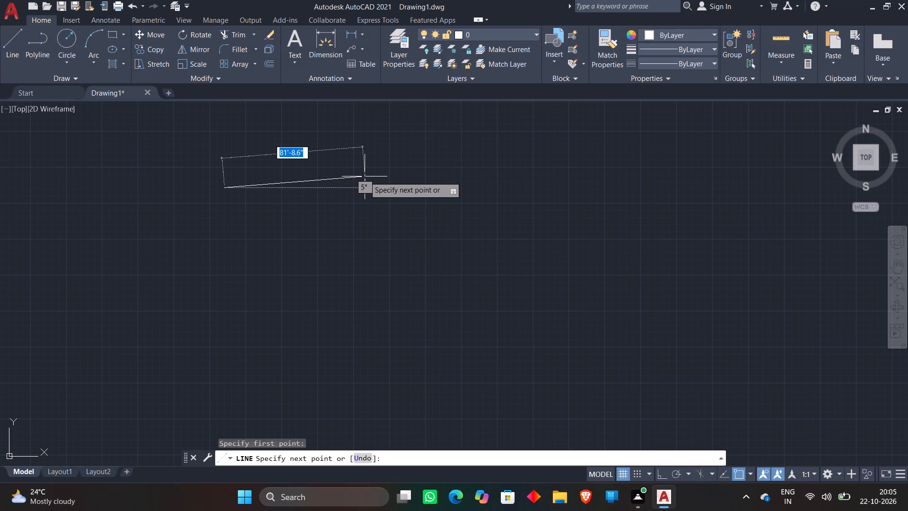
key("F8")
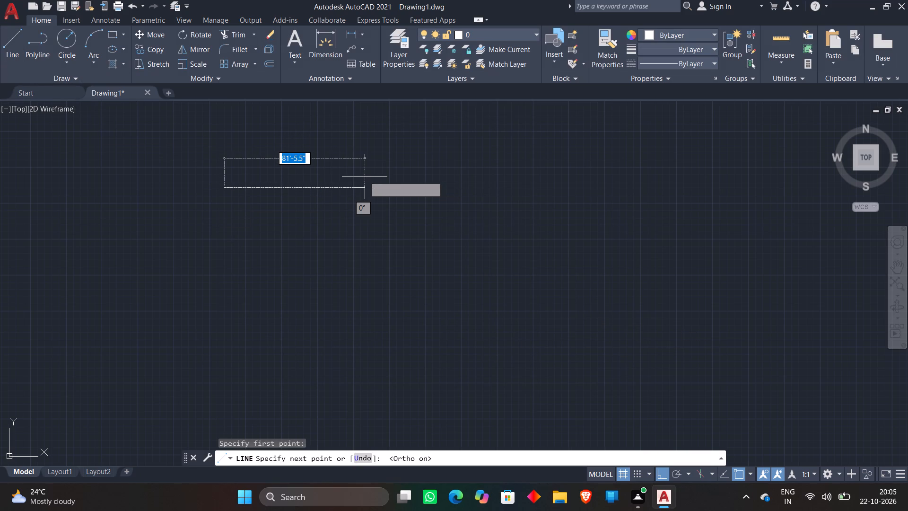
type("8'")
key("Return")
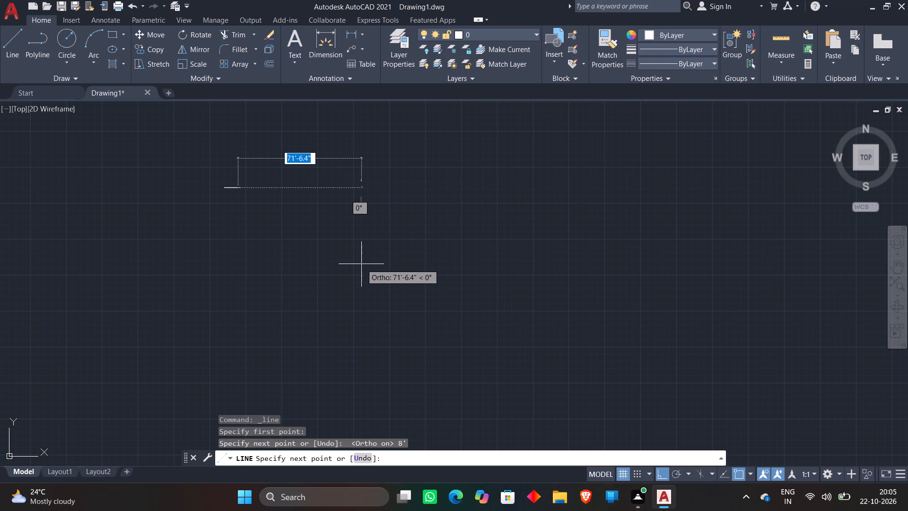
type("5'")
key("Return")
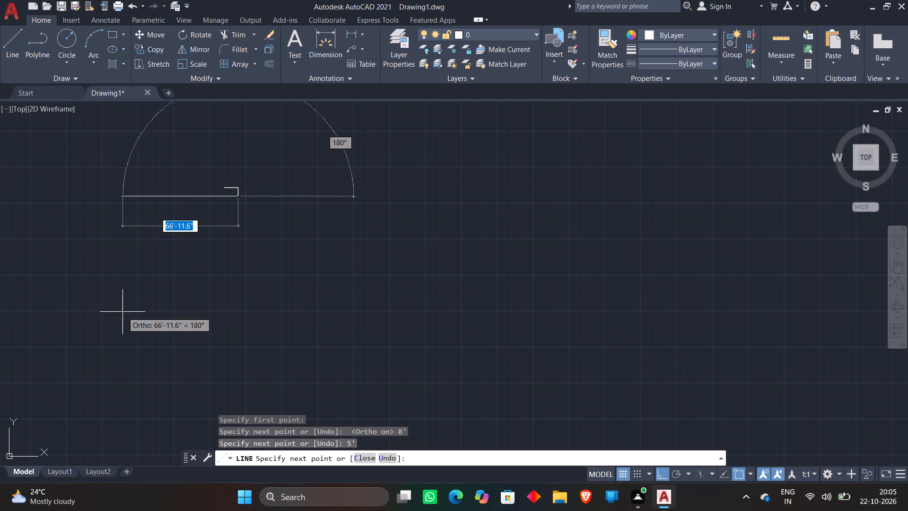
type("8'")
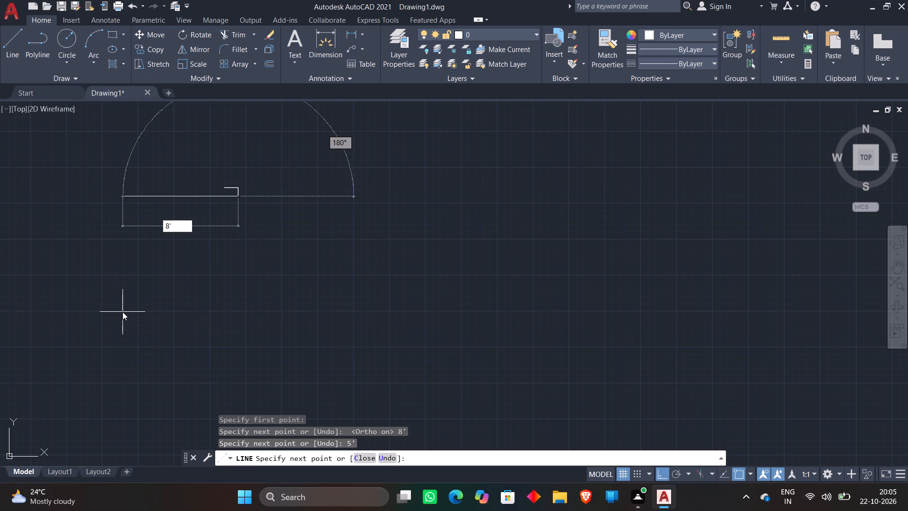
key("Return")
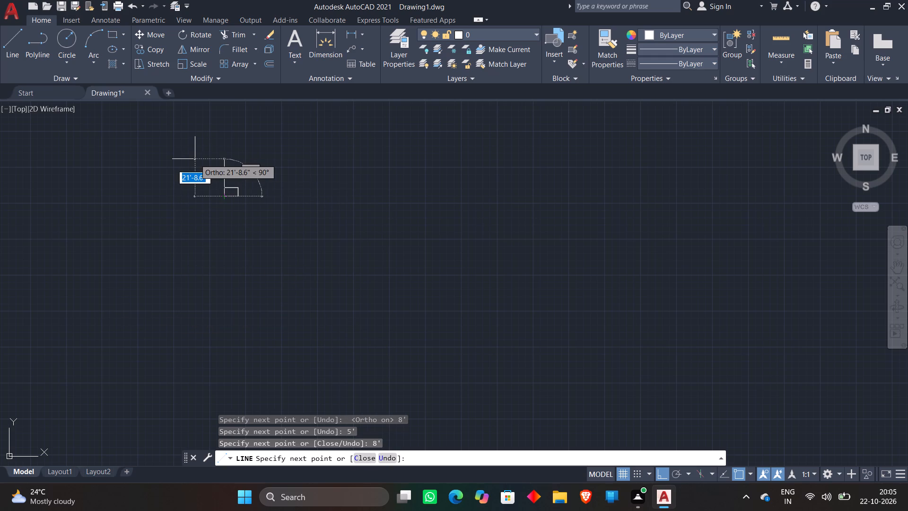
type("5'")
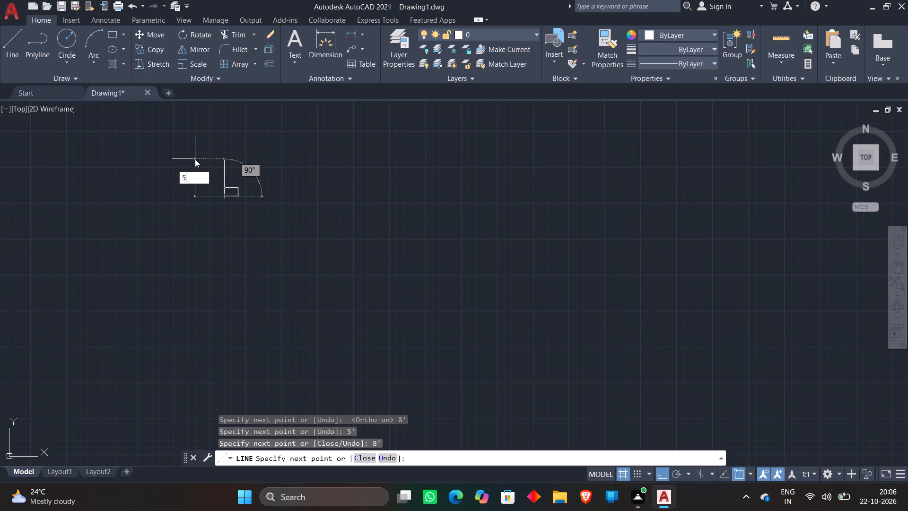
key("Return")
key("Escape")
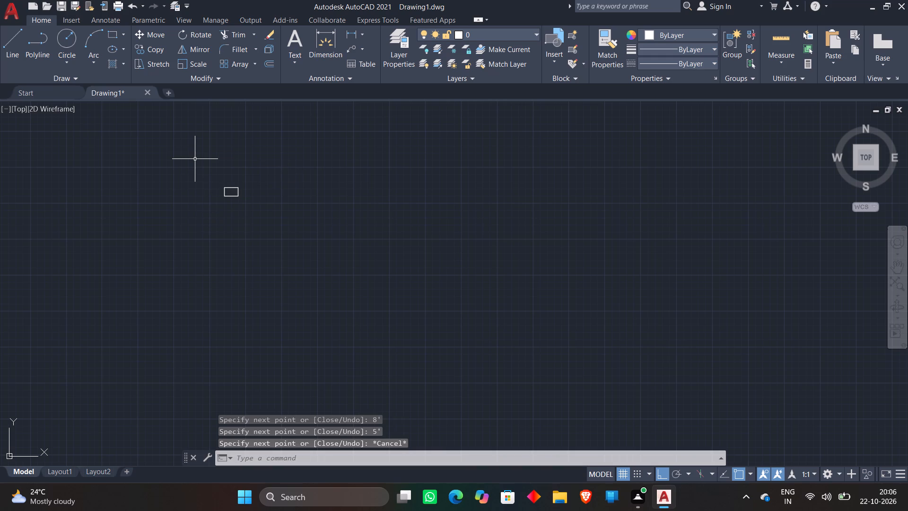
Offset all four sides of the 8' by 5' rectangle outward by 9" for the wall thickness.
key("o")
key("Return")
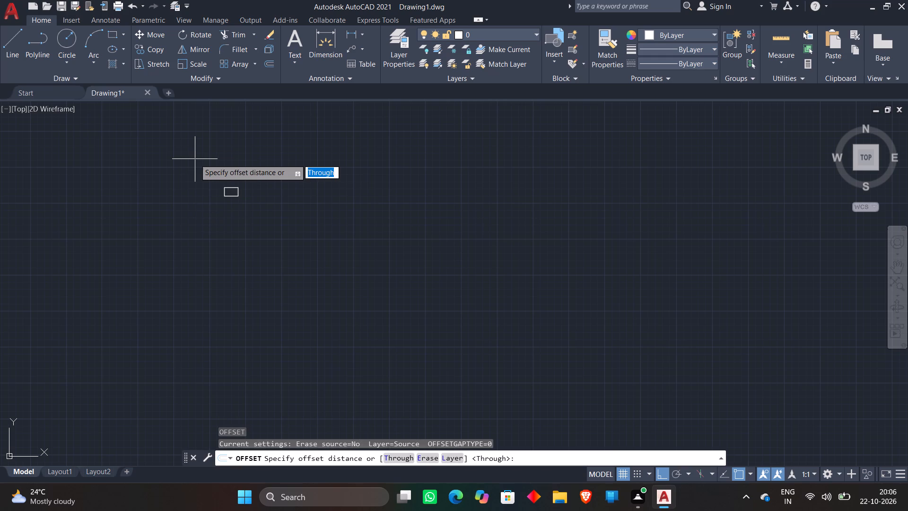
type("9\"")
key("Return")
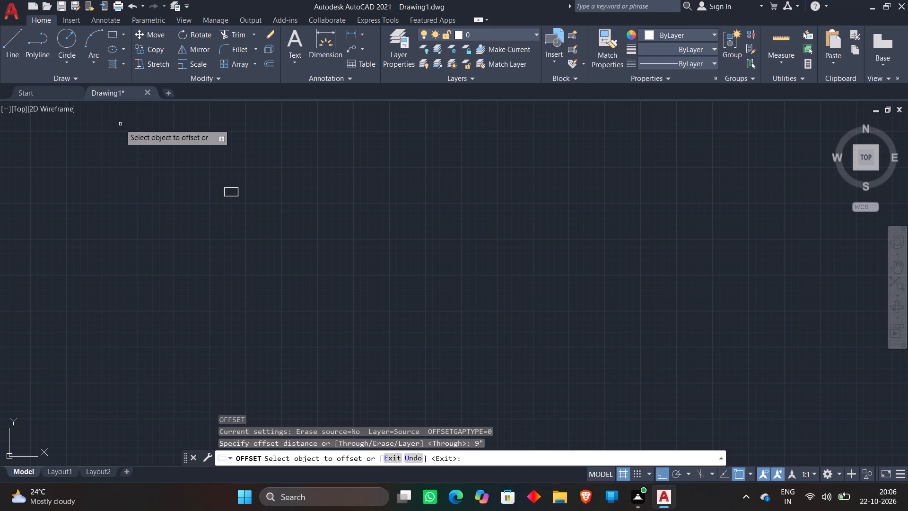
scroll(206, 173, "up", 3)
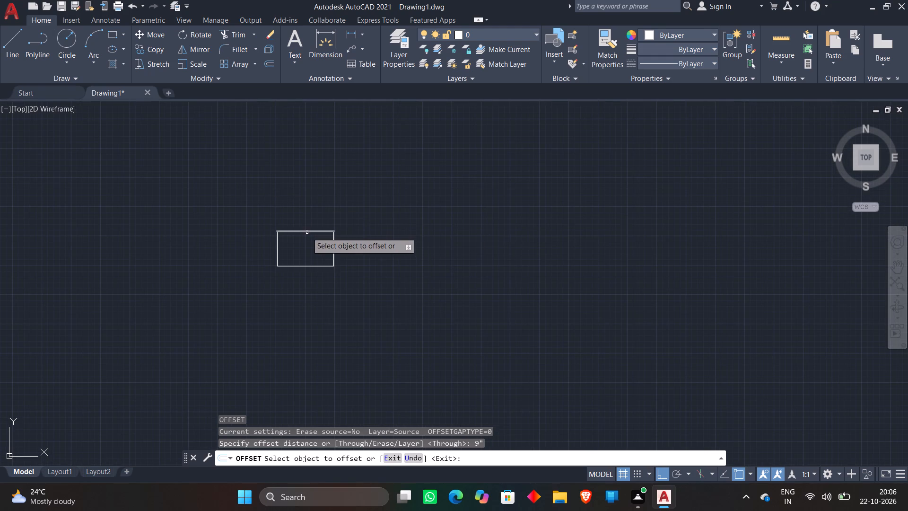
left_click(307, 232)
left_click(302, 200)
left_click(279, 248)
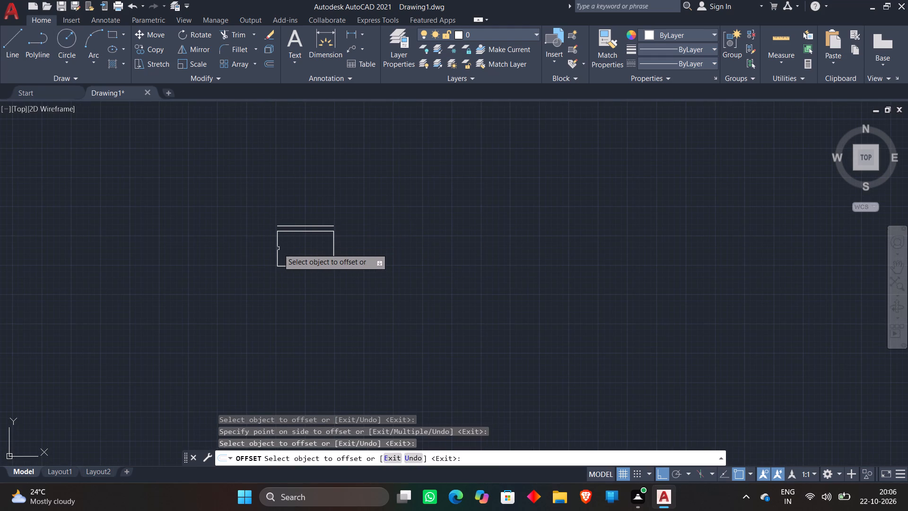
left_click(279, 242)
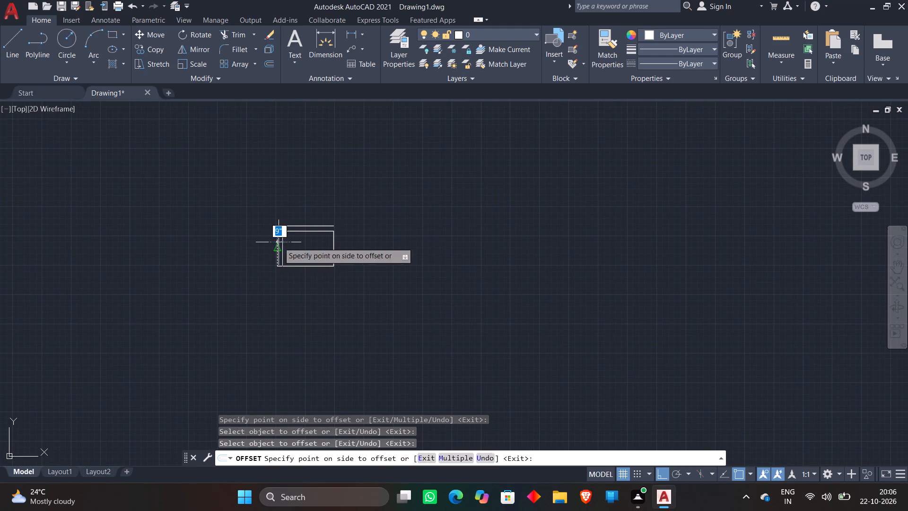
left_click(226, 247)
left_click(302, 267)
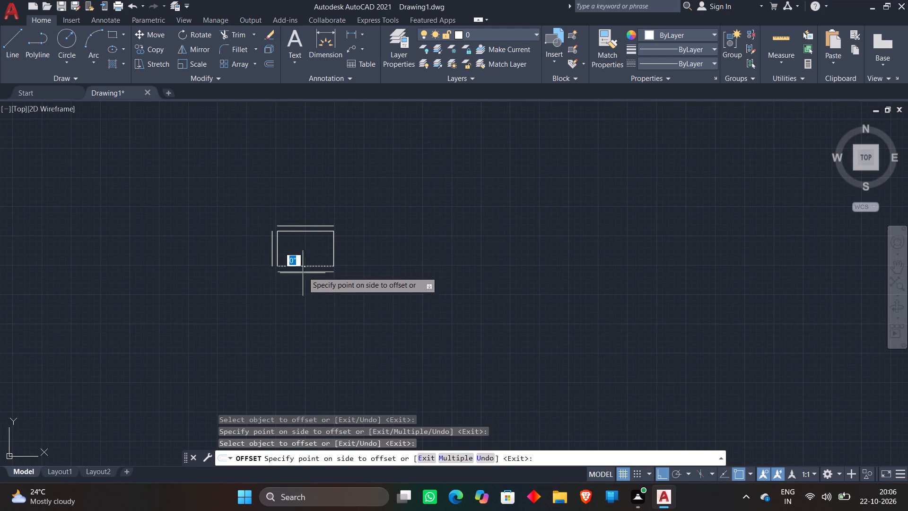
left_click(305, 291)
left_click(333, 243)
left_click(450, 235)
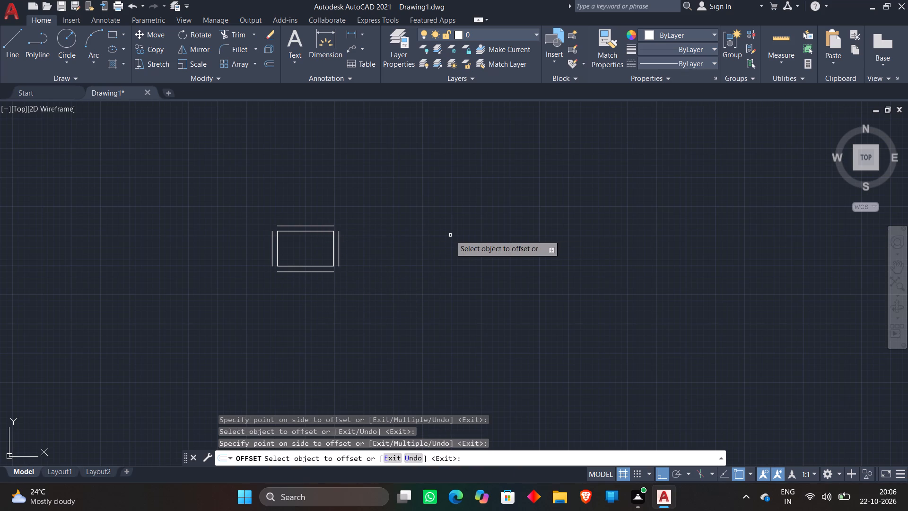
key("Escape")
Draw the second room's 11'11" top, 5' right and 11'11" bottom lines, starting at the top end of the first room's outer right wall line.
left_click(8, 44)
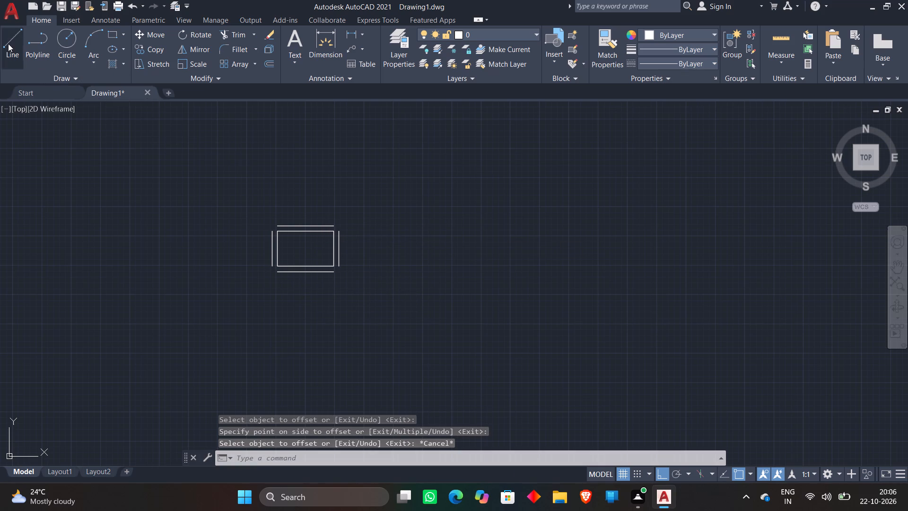
left_click(339, 228)
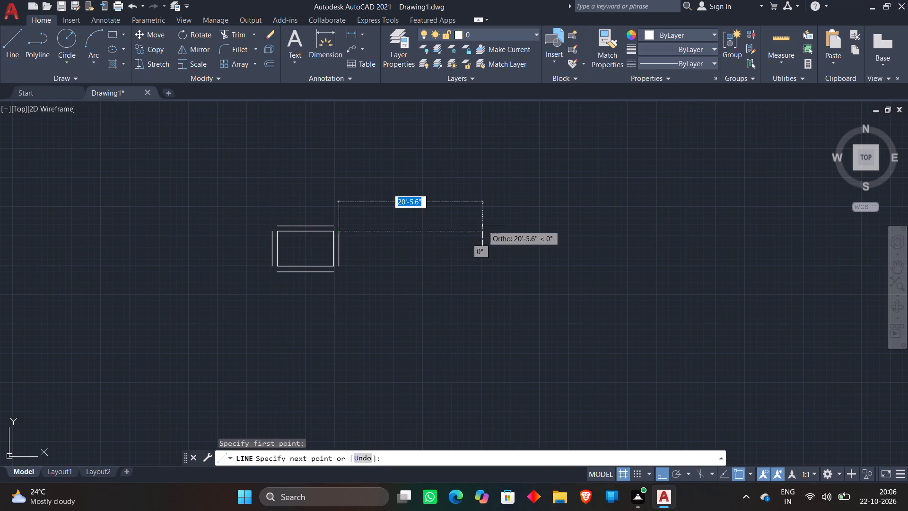
type("11'11\"")
key("Return")
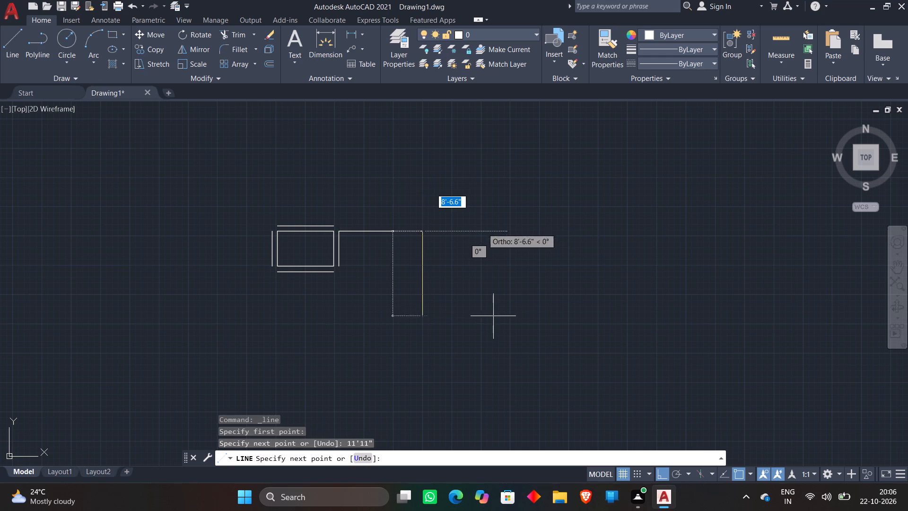
type("5'")
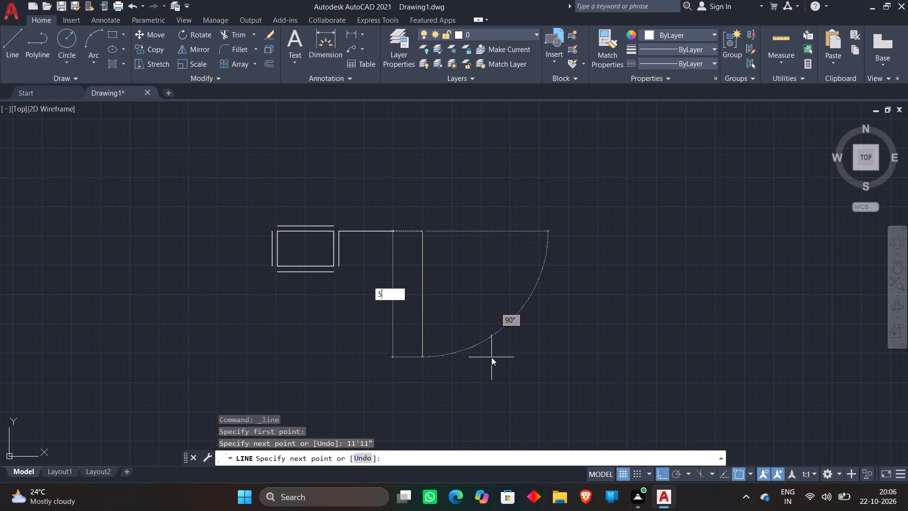
key("Return")
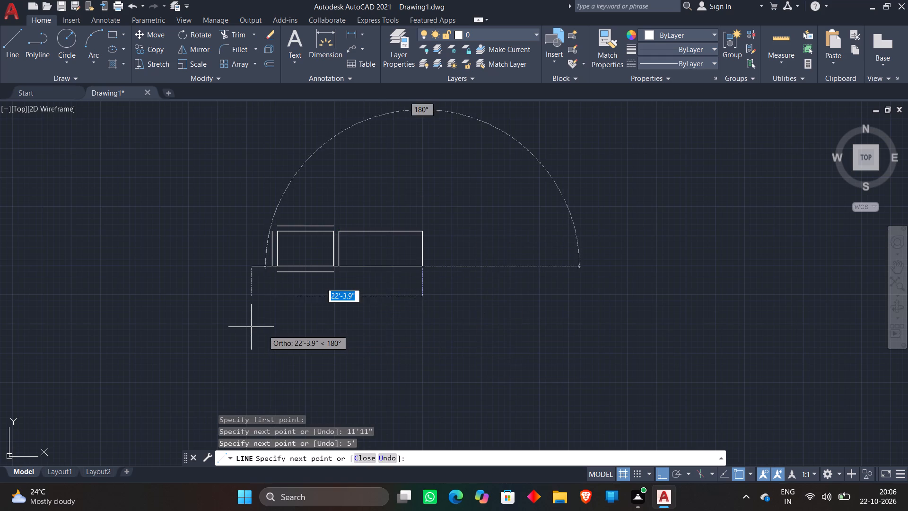
type("11'11\"")
key("Return")
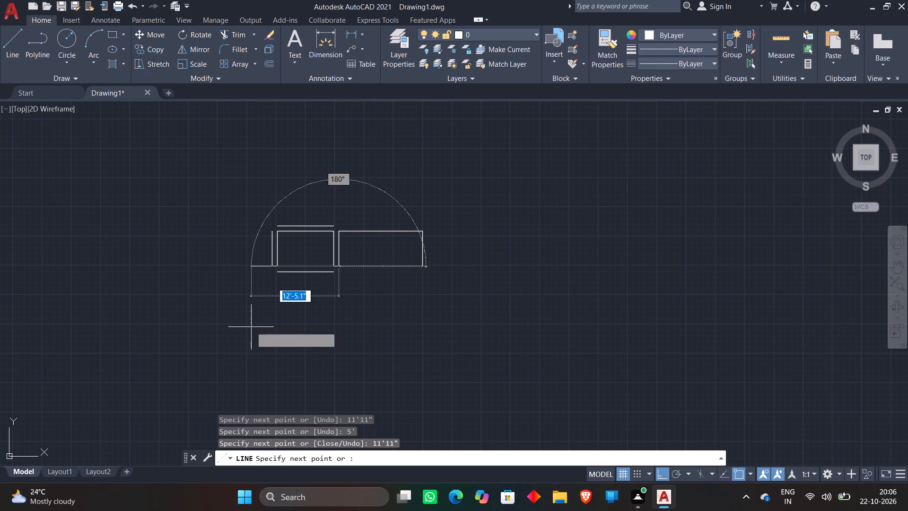
key("Escape")
Offset the top, right and bottom lines of the 11'11" by 5' room outward by 9".
key("o")
key("Return")
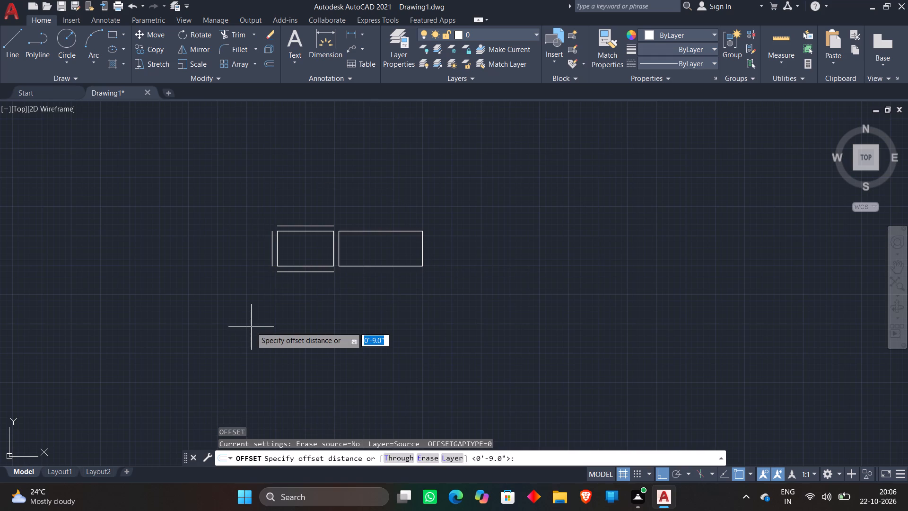
key("Return")
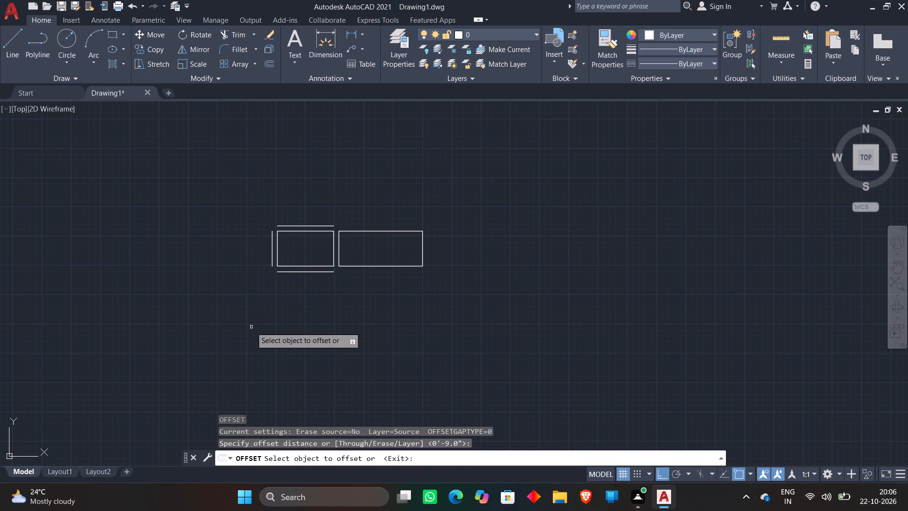
scroll(400, 227, "up", 2)
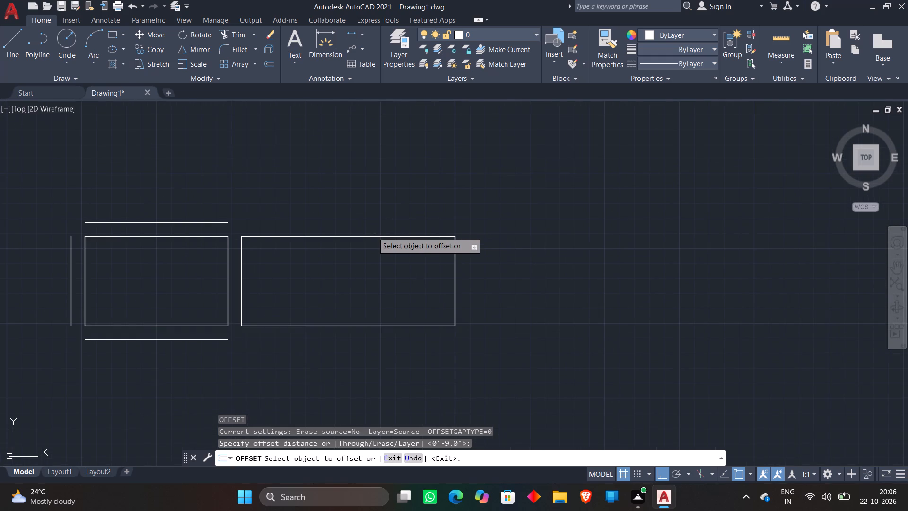
left_click(366, 237)
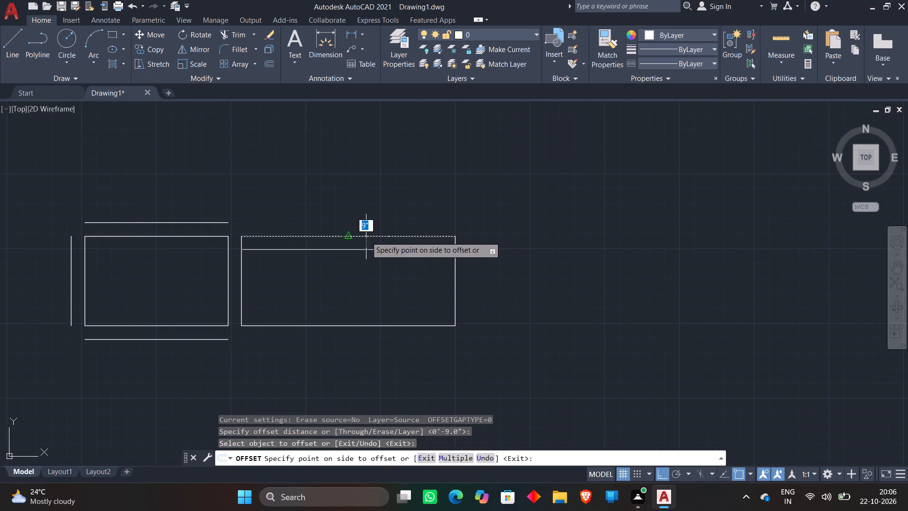
left_click(377, 209)
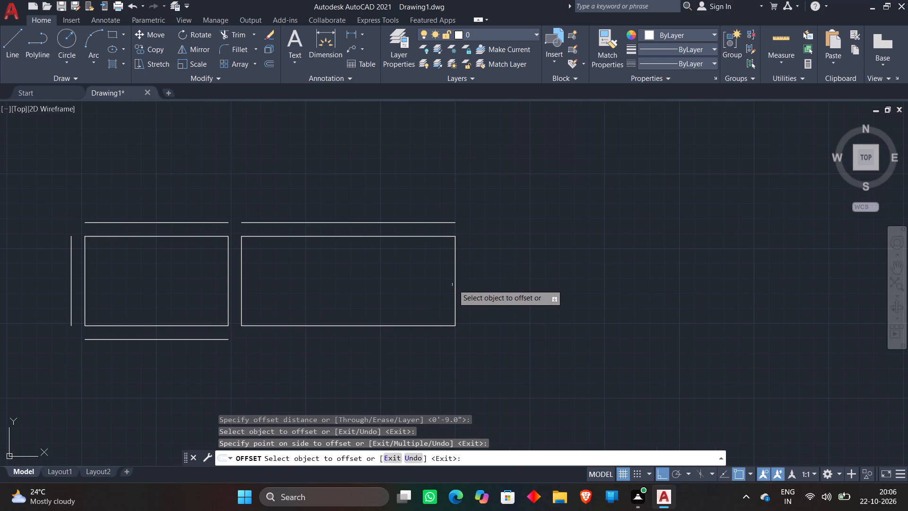
left_click(456, 276)
left_click(487, 267)
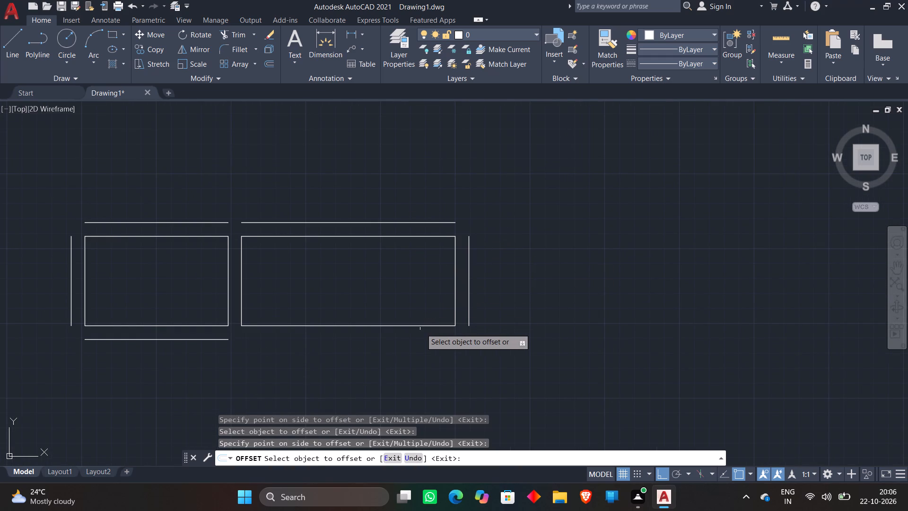
left_click(419, 326)
left_click(421, 367)
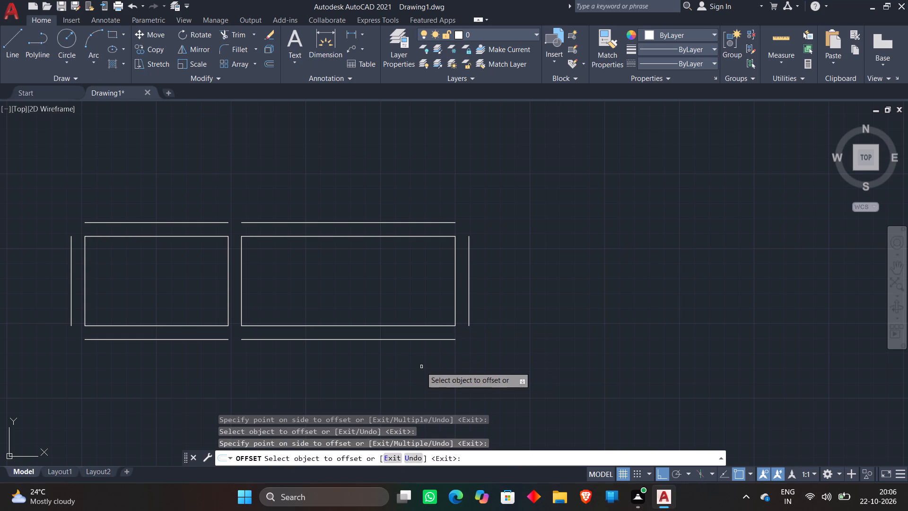
key("Escape")
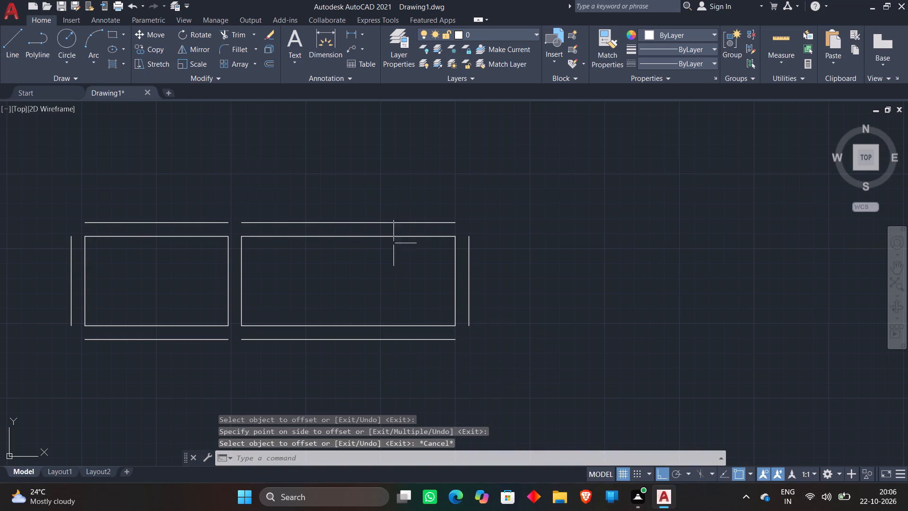
Draw the third room's 7'9" top, 5' right and 7'9" bottom lines, starting at the top end of the second room's outer right wall line.
left_click(10, 40)
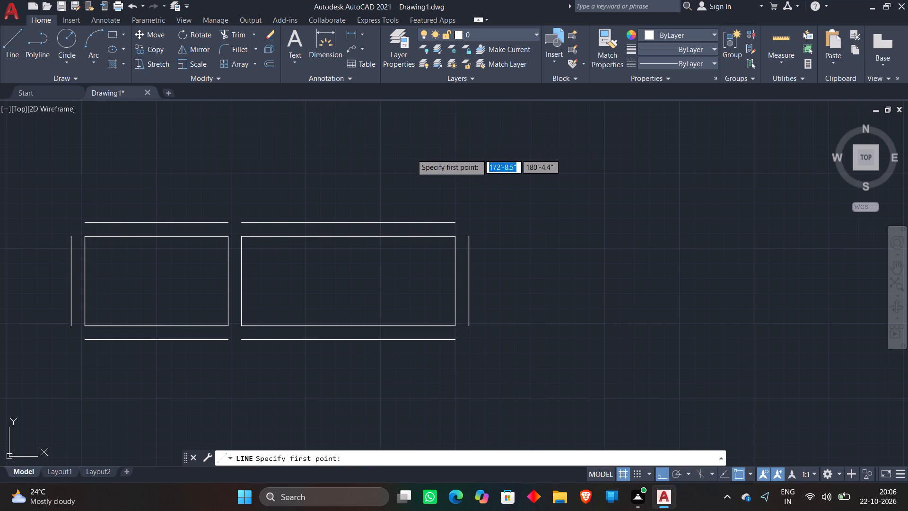
left_click(467, 238)
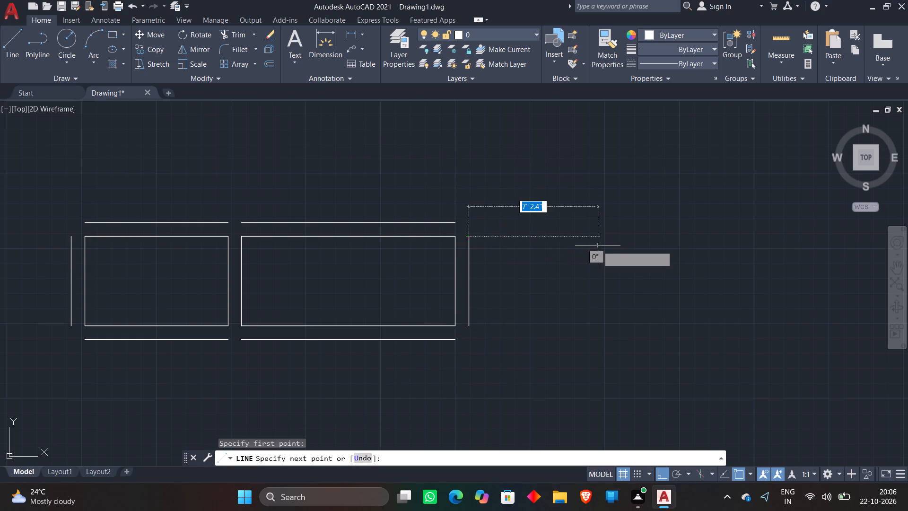
type("7'9")
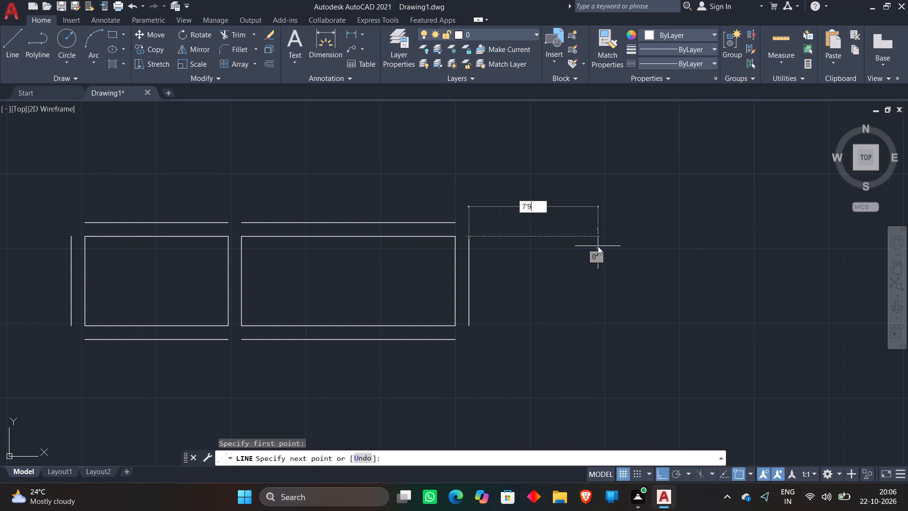
key("shift+quotedbl")
key("Return")
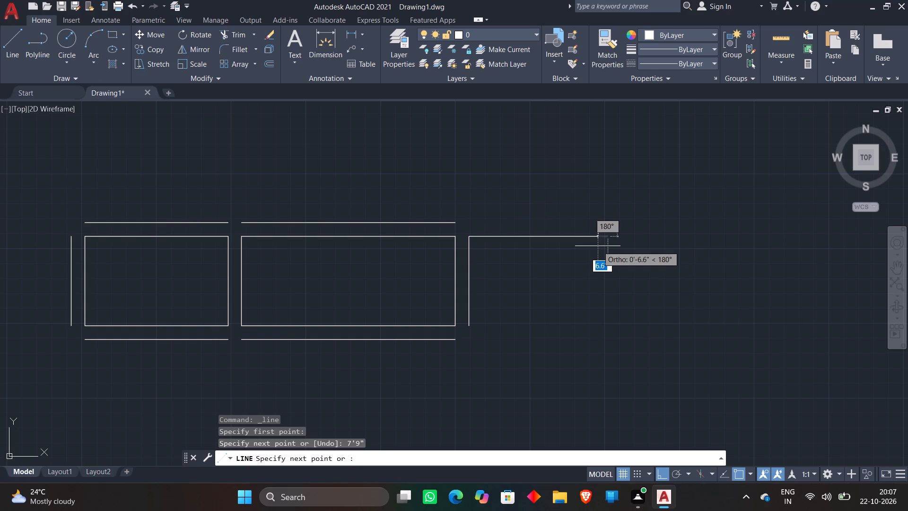
type("5'")
key("Return")
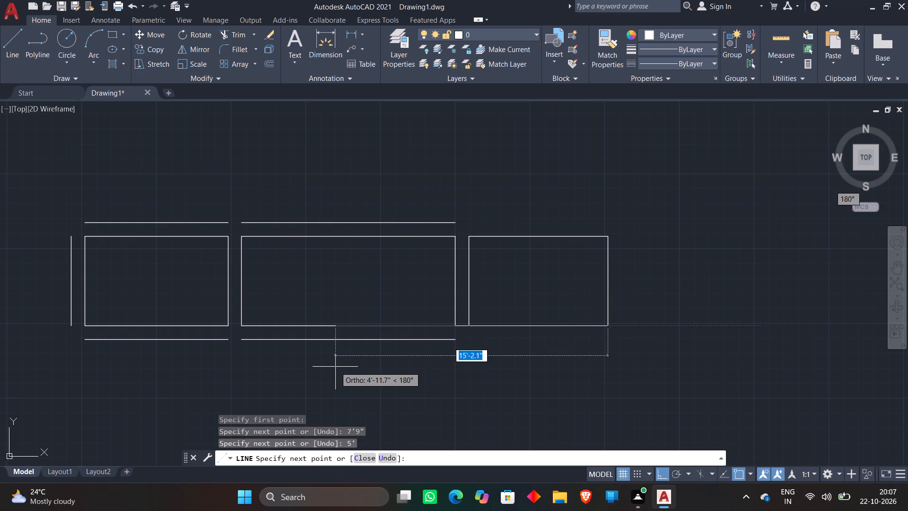
type("7'9\"")
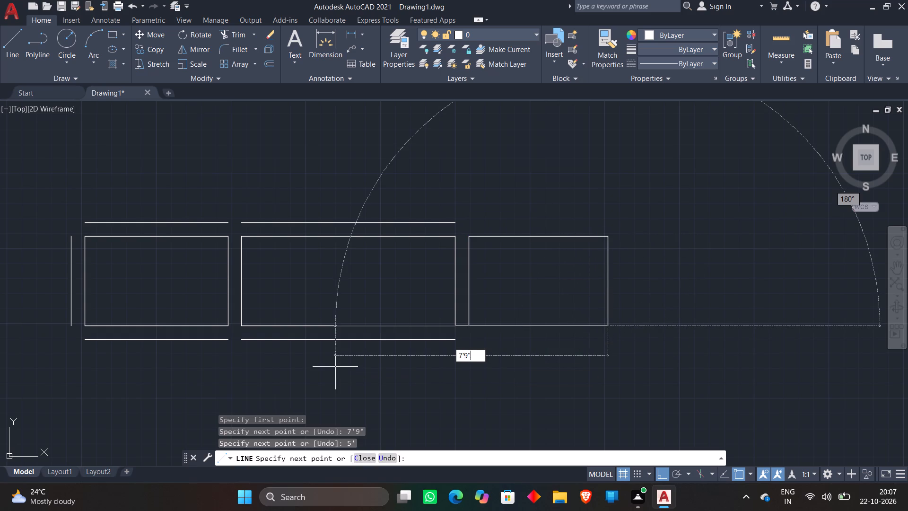
key("Return")
key("Escape")
Offset the top, right and bottom lines of the 7'9" by 5' room outward by 9".
key("o")
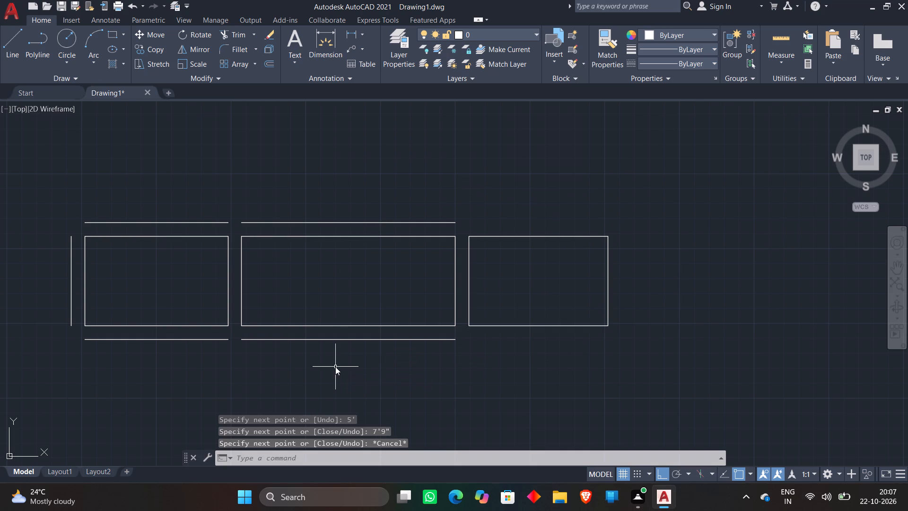
key("Return")
key("Return")
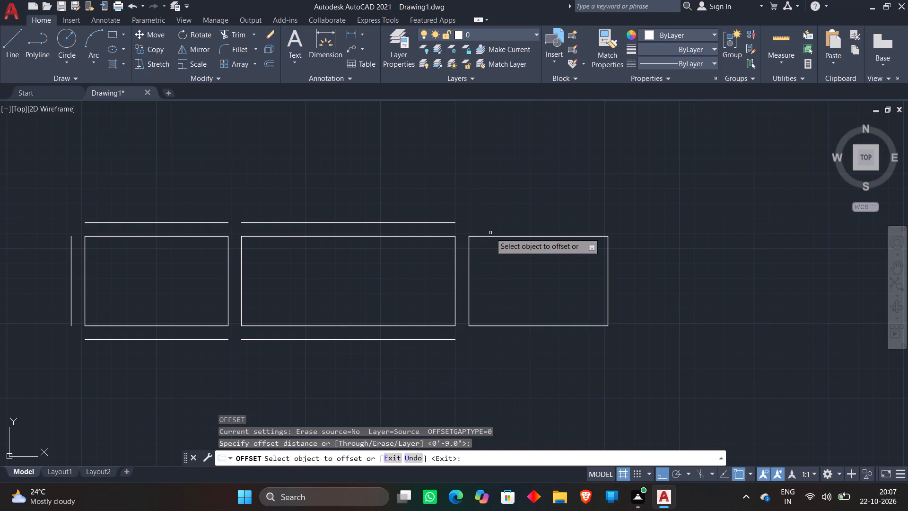
left_click(504, 236)
left_click(502, 208)
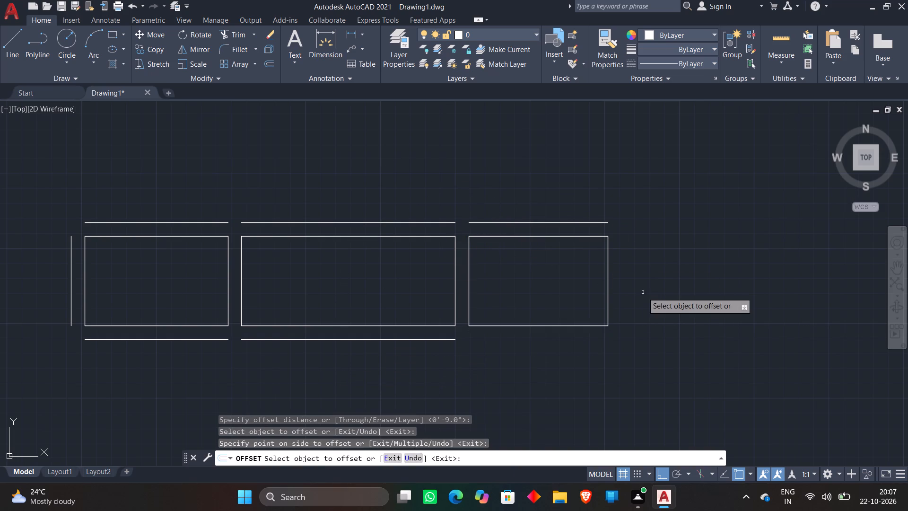
left_click(608, 287)
left_click(675, 285)
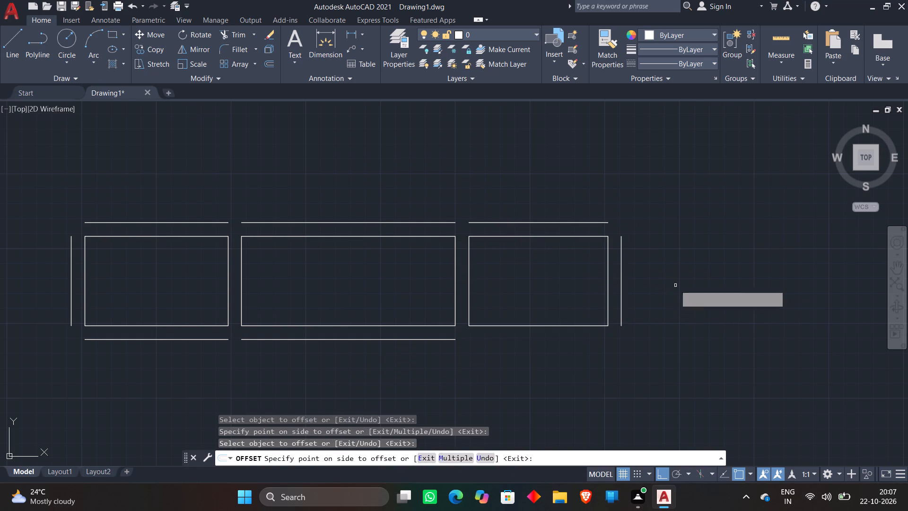
left_click(577, 327)
left_click(581, 361)
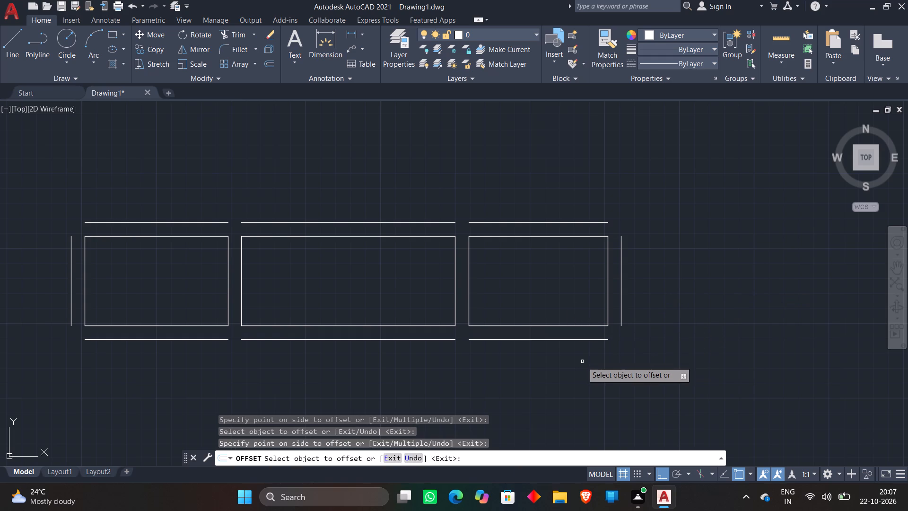
key("Escape")
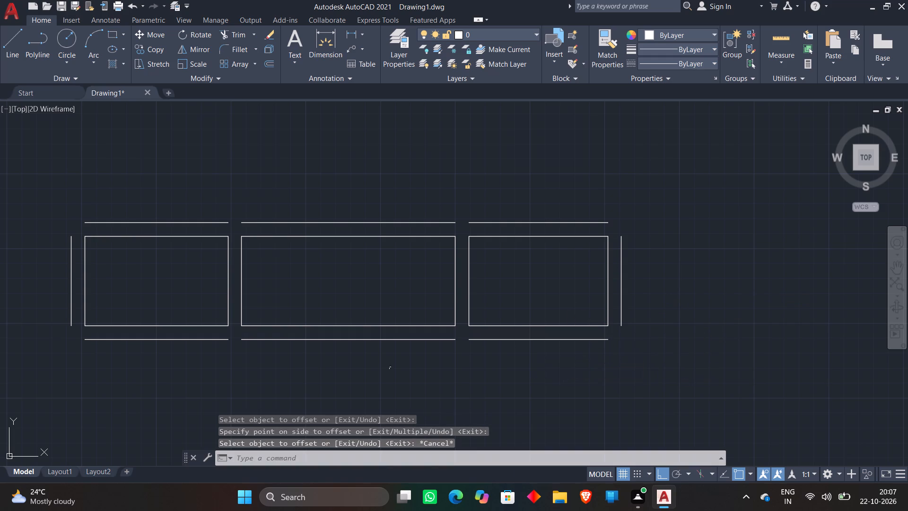
Below the first room, draw lines 12' down, 11'3" right and 12' up from the left end of its outer bottom wall line.
scroll(387, 376, "down", 1)
middle_click_drag(303, 378, 437, 141)
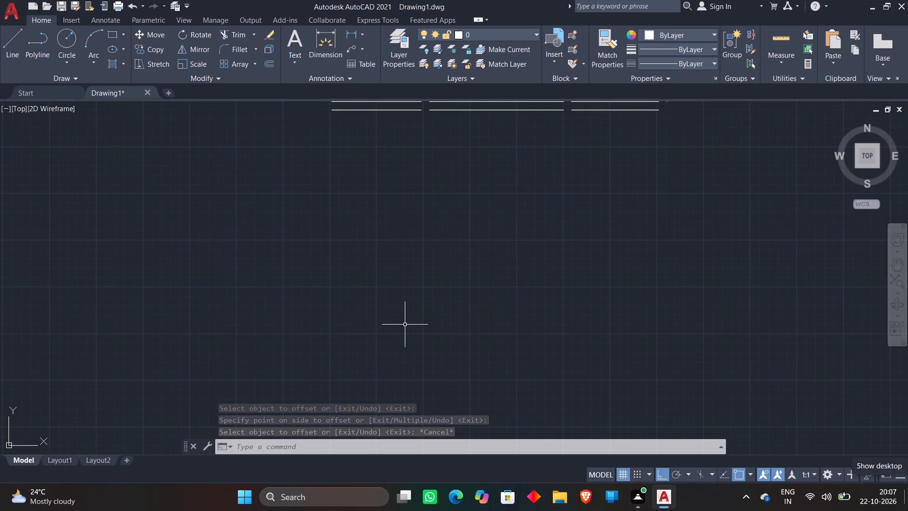
scroll(810, 414, "down", 3)
middle_click_drag(733, 377, 357, 361)
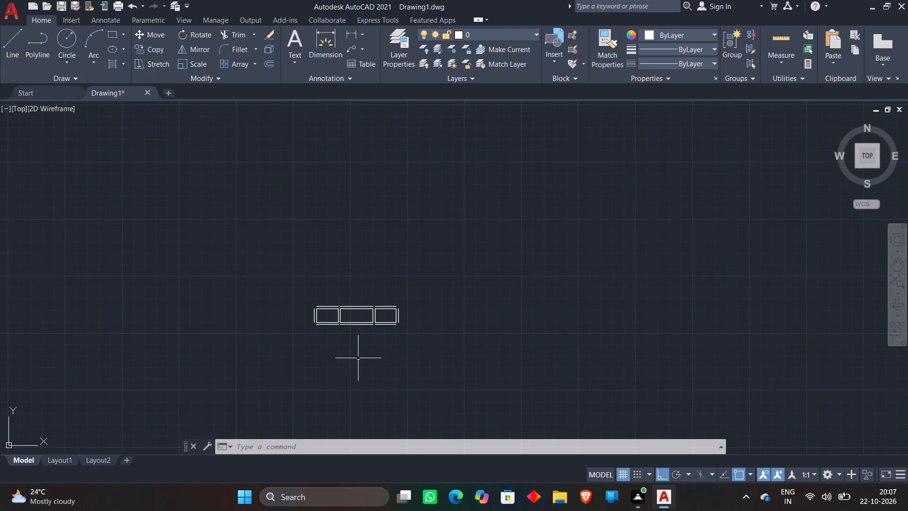
scroll(351, 352, "up", 3)
left_click(11, 48)
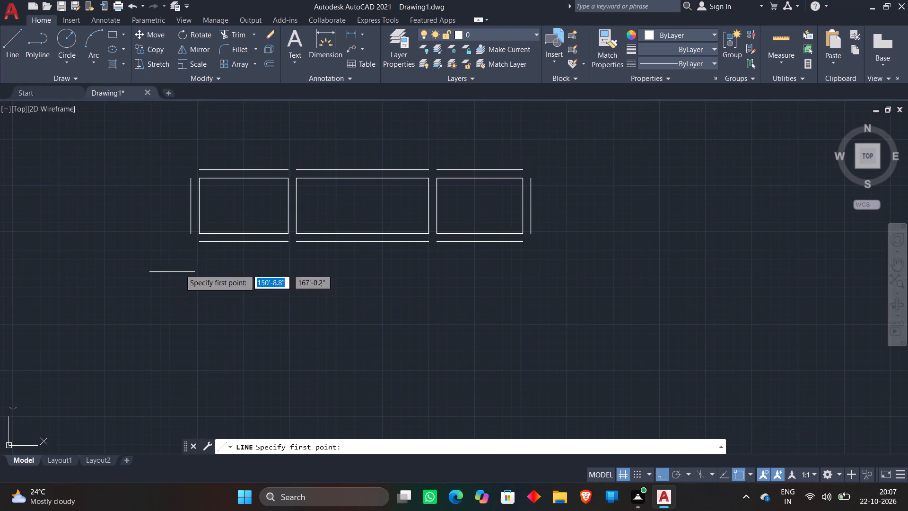
left_click(196, 242)
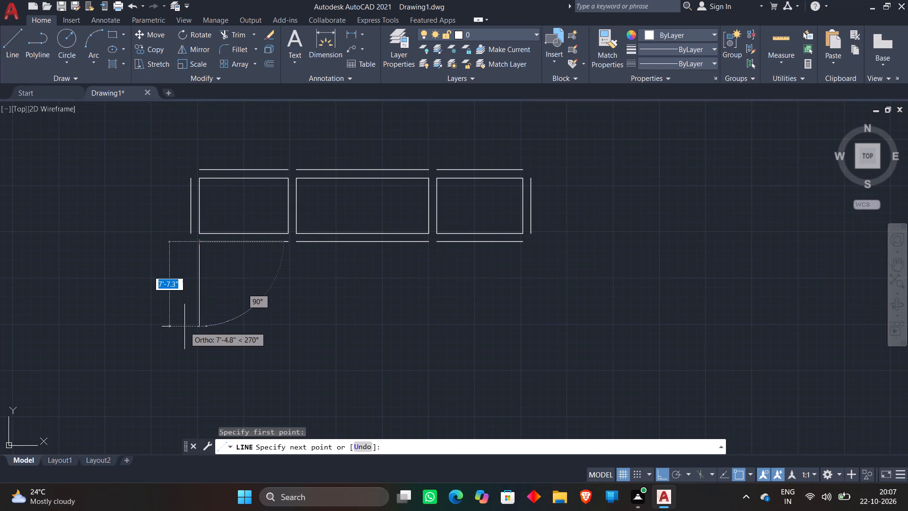
type("12'")
key("Return")
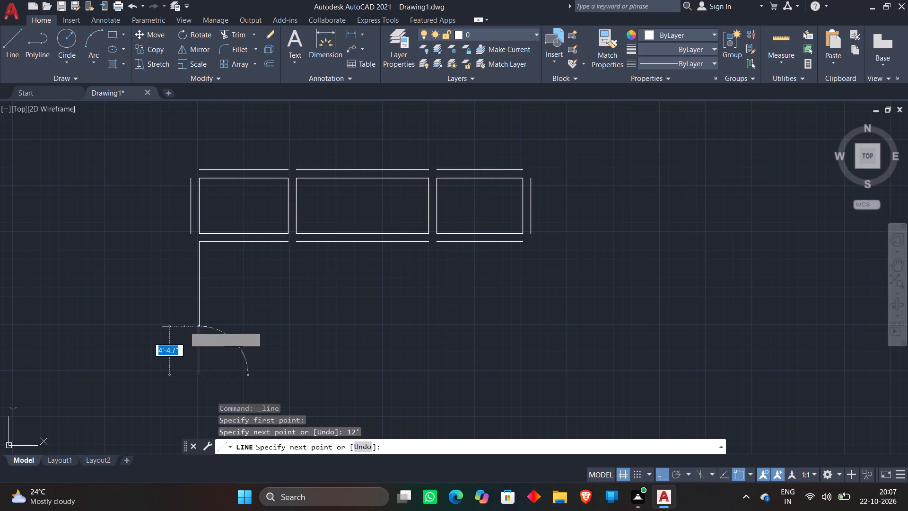
type("11'3\"")
key("Return")
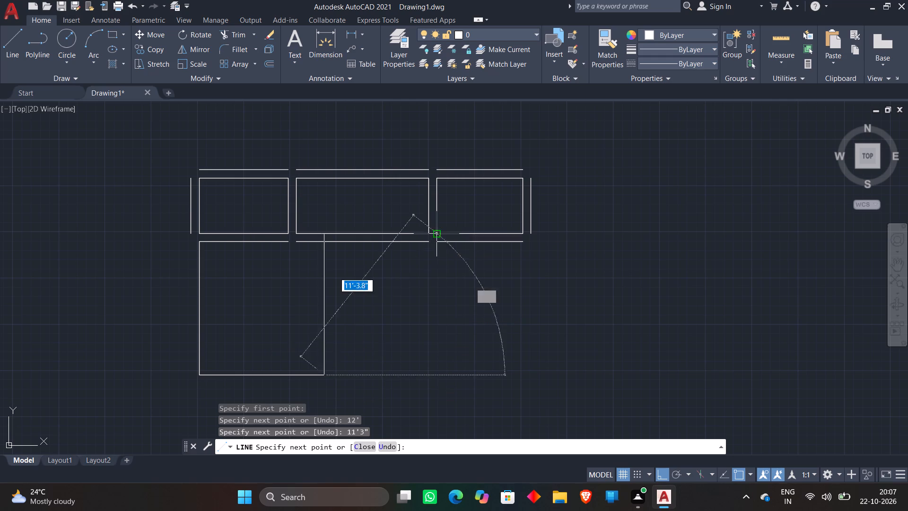
type("12'")
key("Return")
key("Escape")
Offset the left, bottom and right lines of the 11'3" by 12' room outward by 9".
key("o")
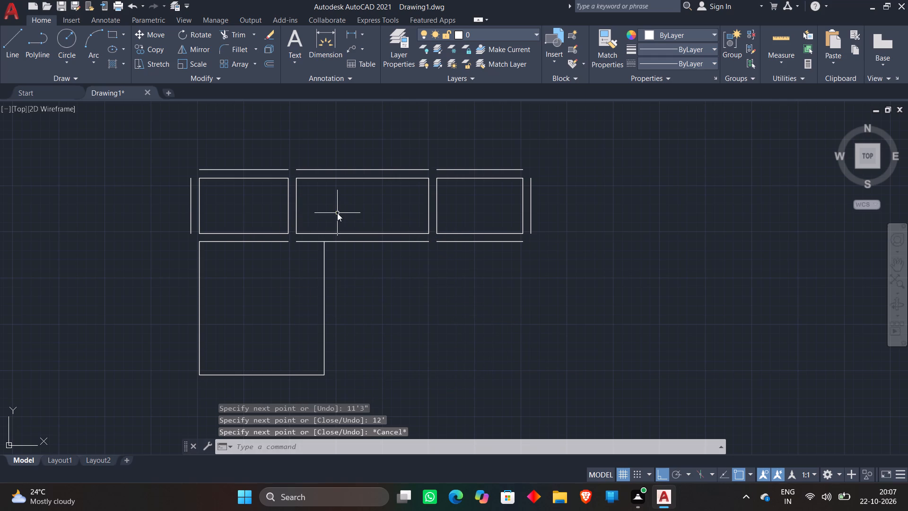
key("Return")
key("Return")
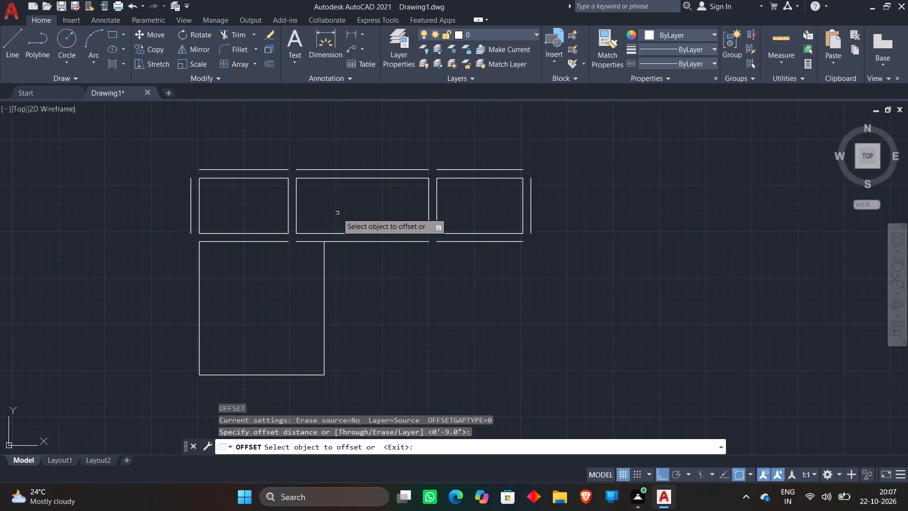
left_click(201, 313)
left_click(88, 313)
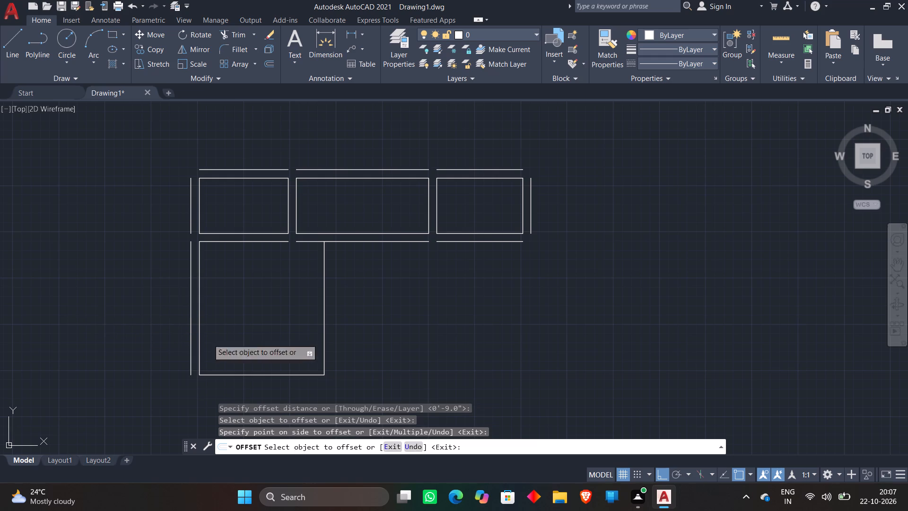
left_click(271, 376)
left_click(260, 398)
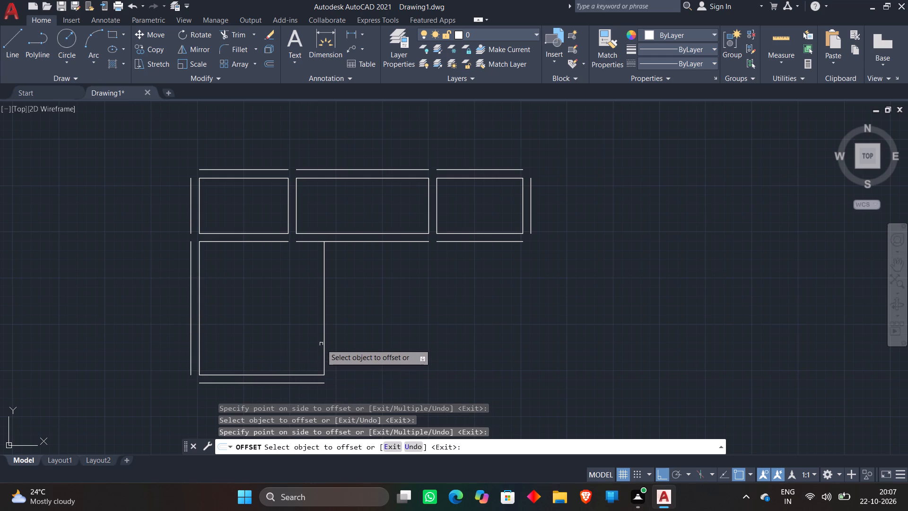
left_click(324, 344)
left_click(476, 342)
key("Escape")
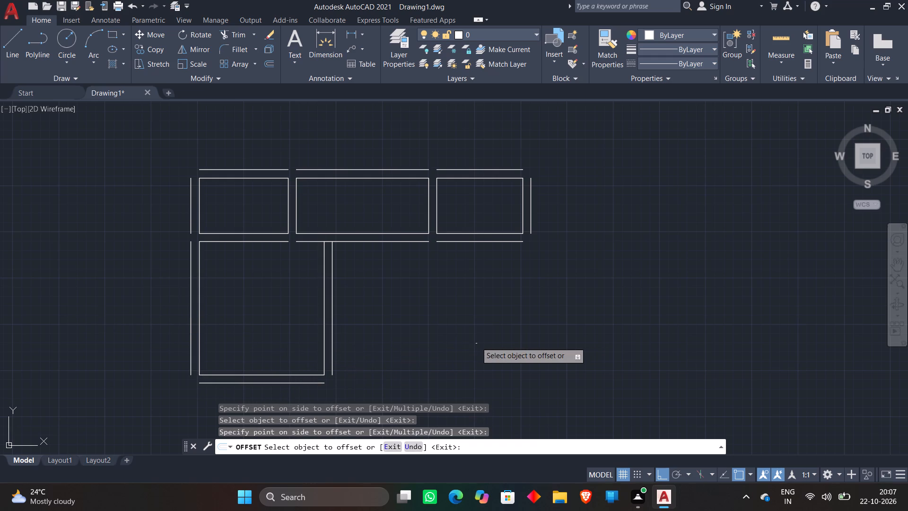
Below the third room, draw lines 12' down, 11' left and 12' up from the right end of its outer bottom wall line.
type("l")
key("space")
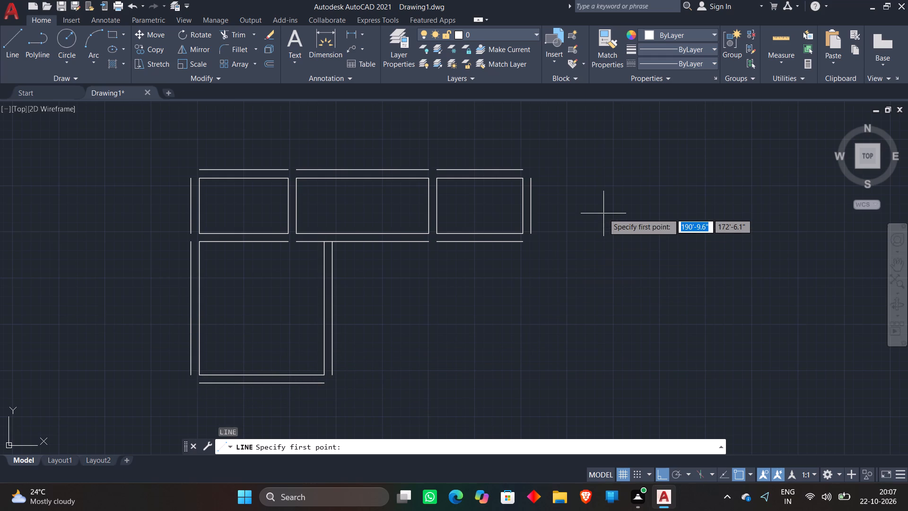
left_click(522, 245)
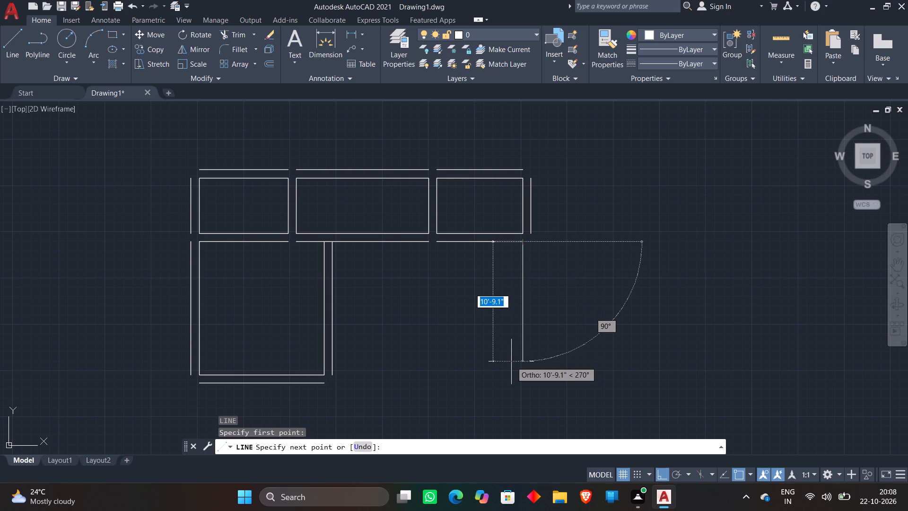
type("12'")
key("Return")
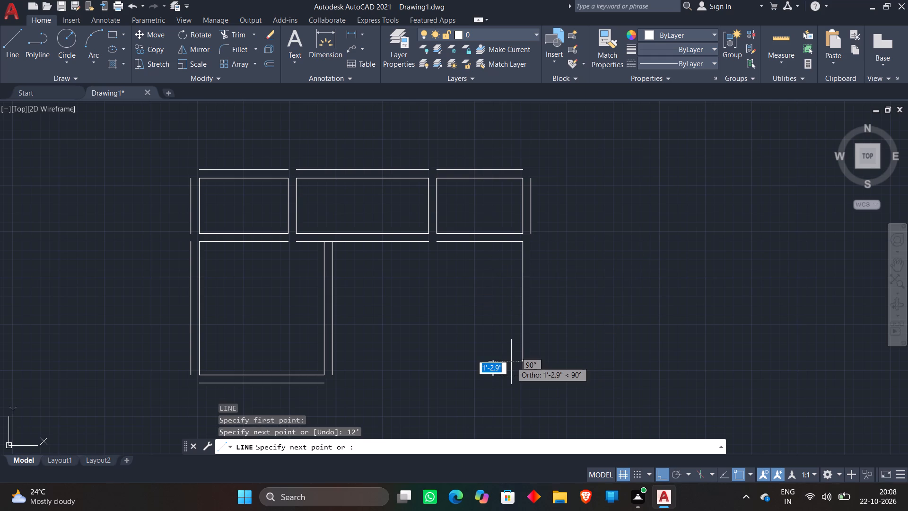
type("11'")
key("Return")
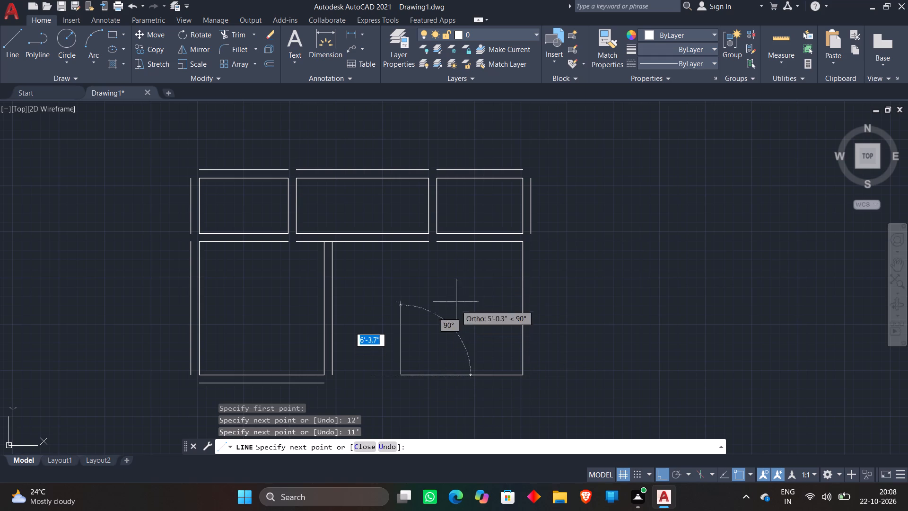
type("12'")
key("Return")
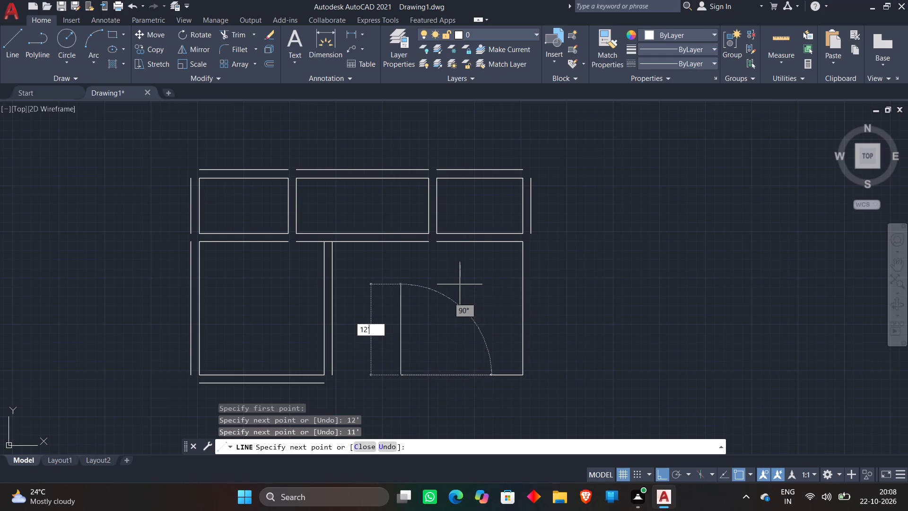
key("Escape")
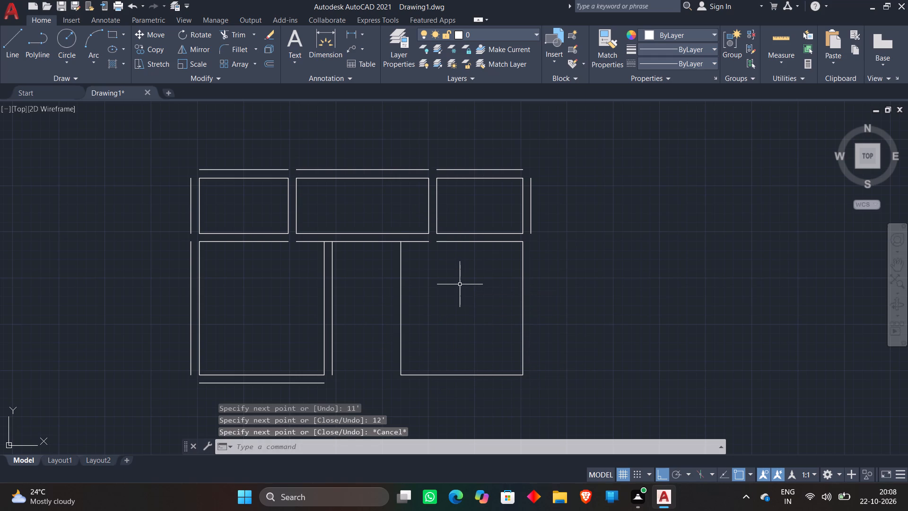
Offset the left, right and bottom lines of the 11' by 12' room outward by 9".
key("o")
key("Return")
type("9\"")
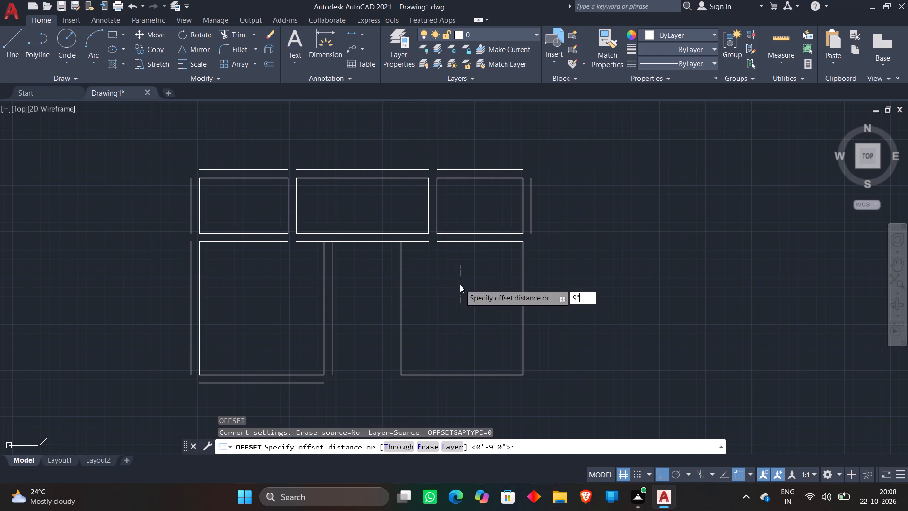
key("Return")
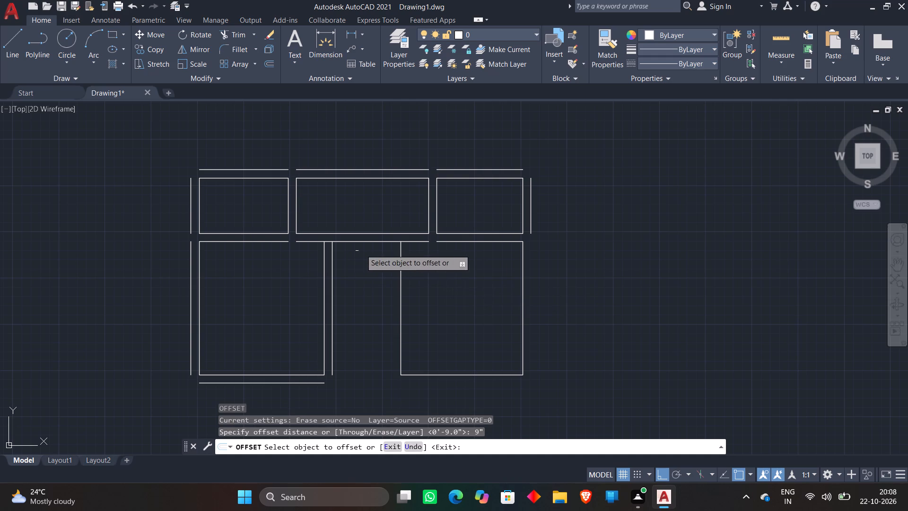
left_click(402, 289)
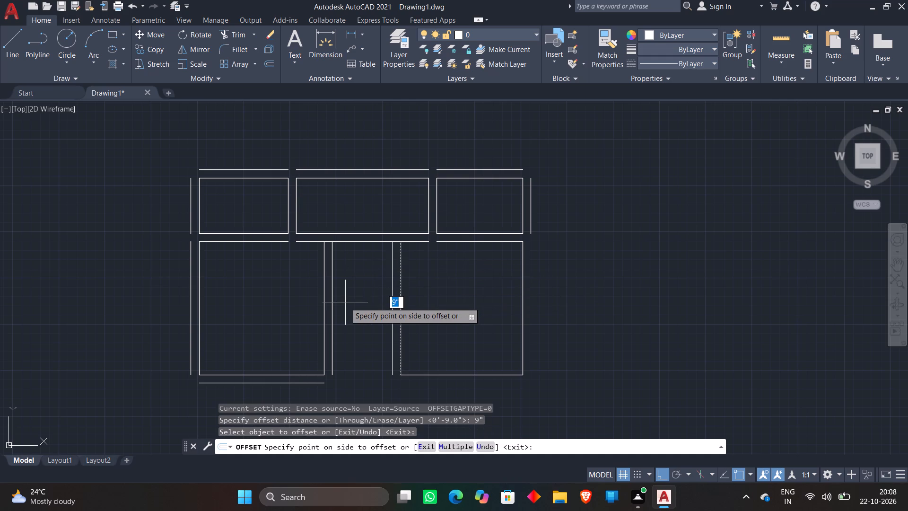
left_click(345, 302)
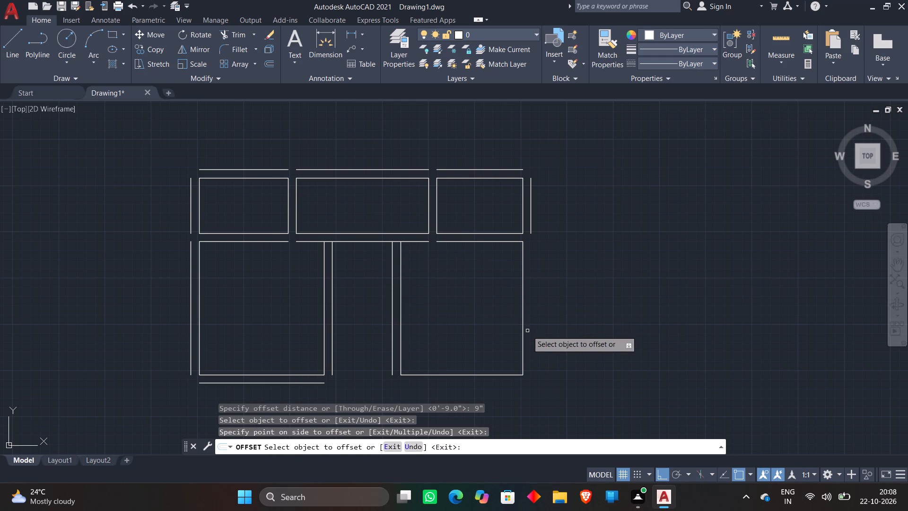
left_click(522, 337)
left_click(559, 335)
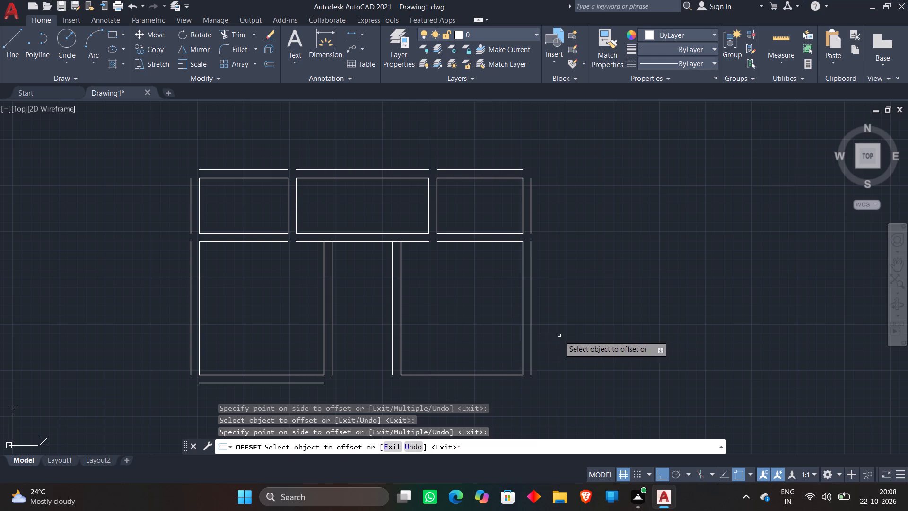
left_click(485, 374)
left_click(488, 399)
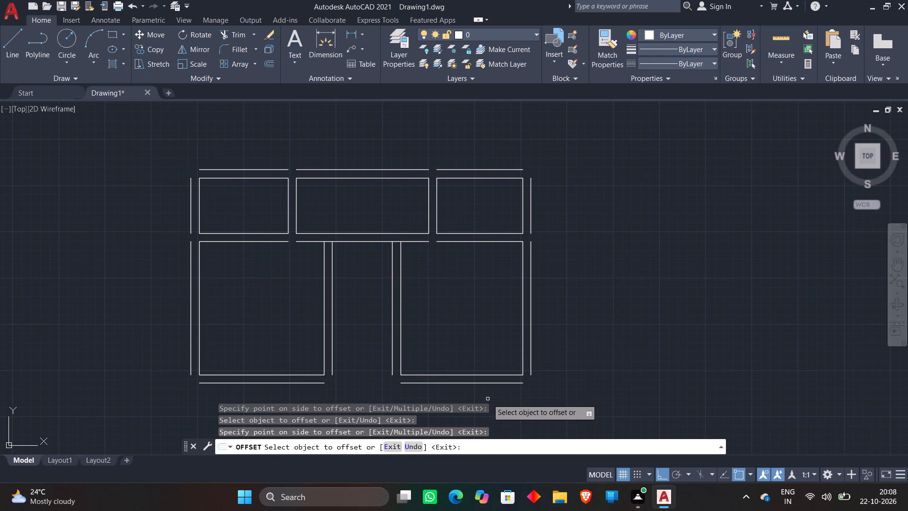
key("Escape")
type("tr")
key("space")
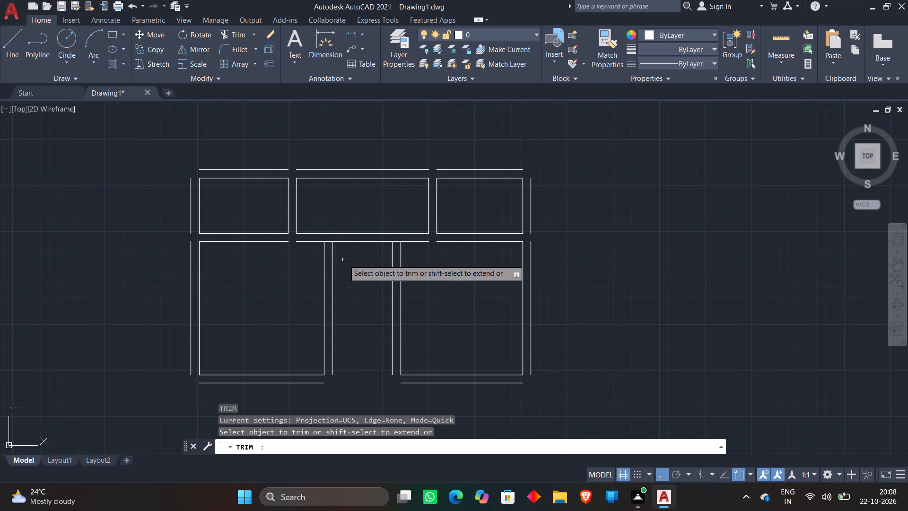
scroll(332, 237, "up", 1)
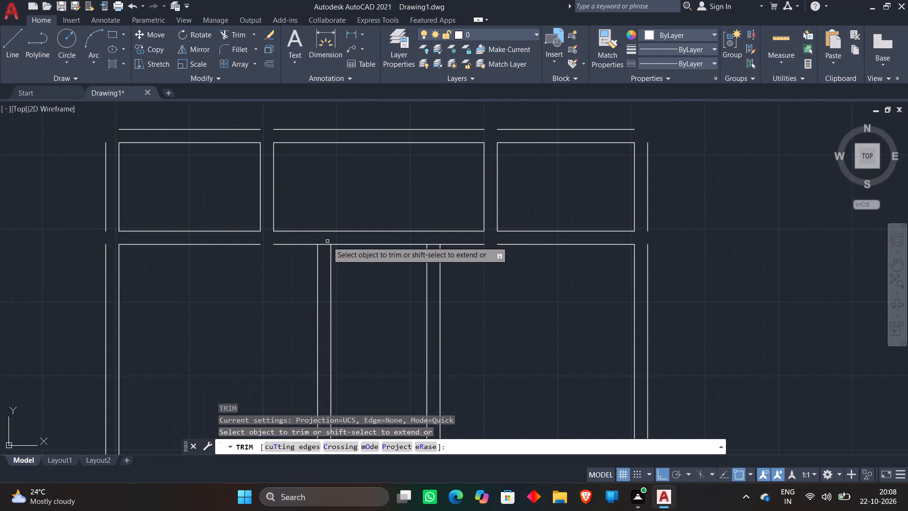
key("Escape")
Extend the left lower room's right line and the right lower room's left line up to the 11'11" room's bottom line.
type("ex")
key("space")
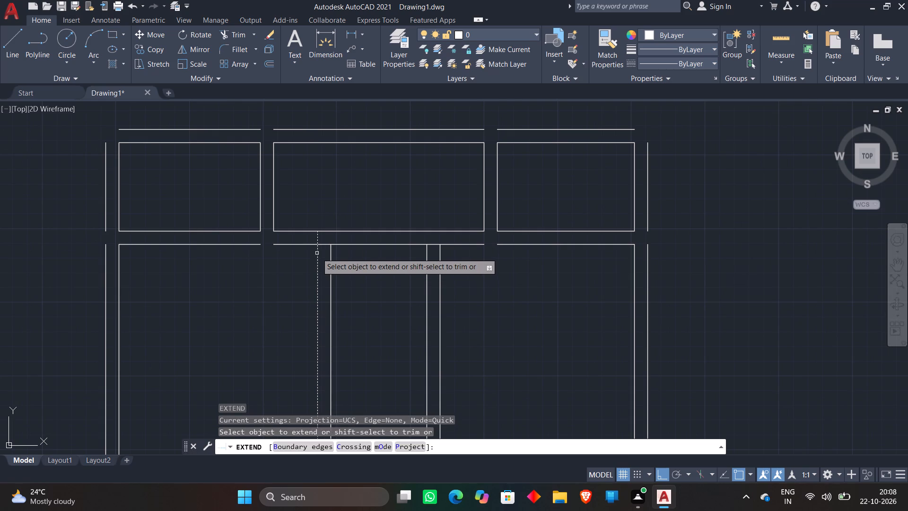
left_click(317, 253)
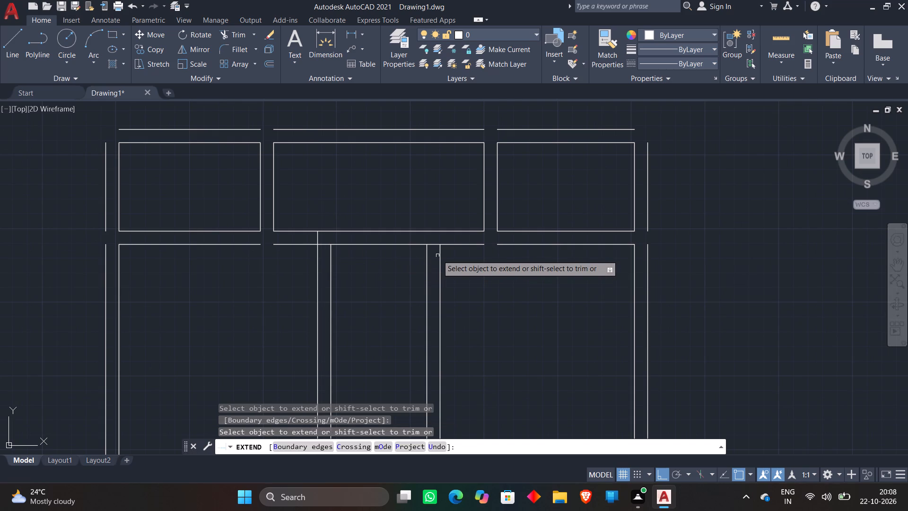
left_click(438, 255)
key("Escape")
Trim the 11'11" room's outer bottom wall line where it crosses the two vertical walls between the lower rooms.
key("t")
key("r")
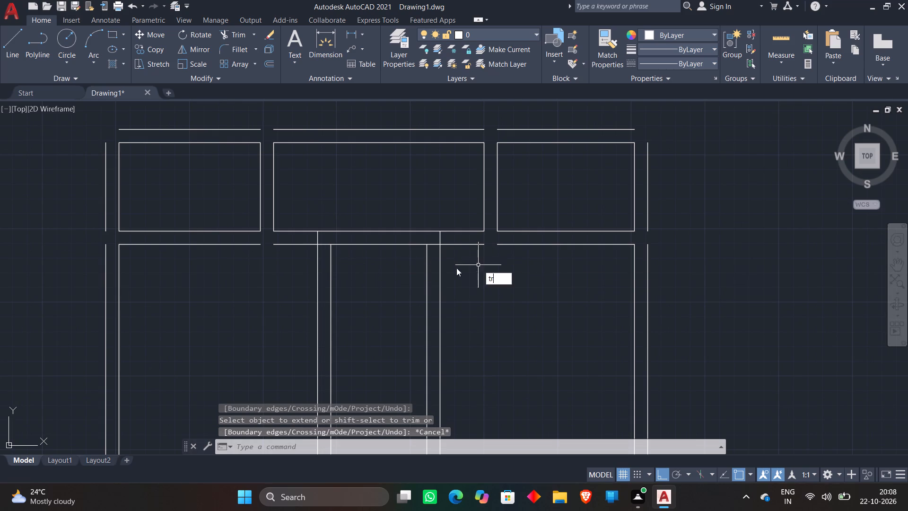
key("space")
left_click(432, 246)
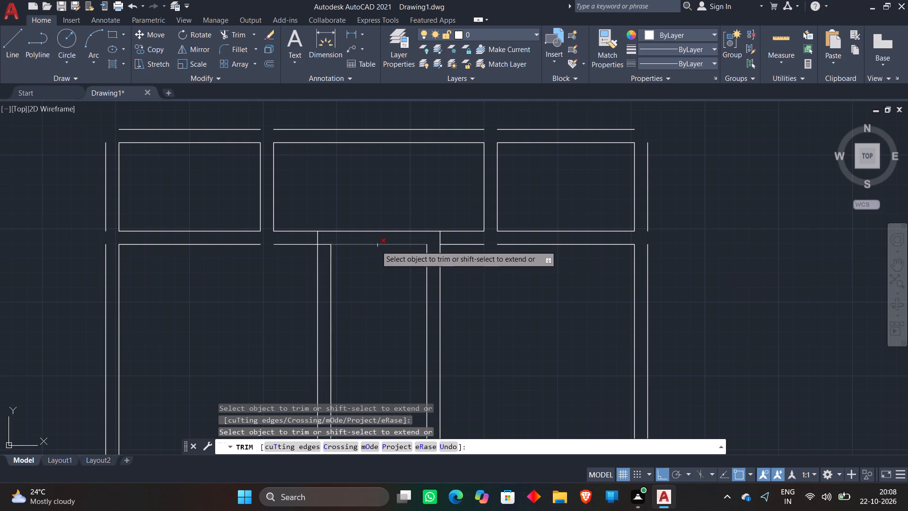
left_click(323, 244)
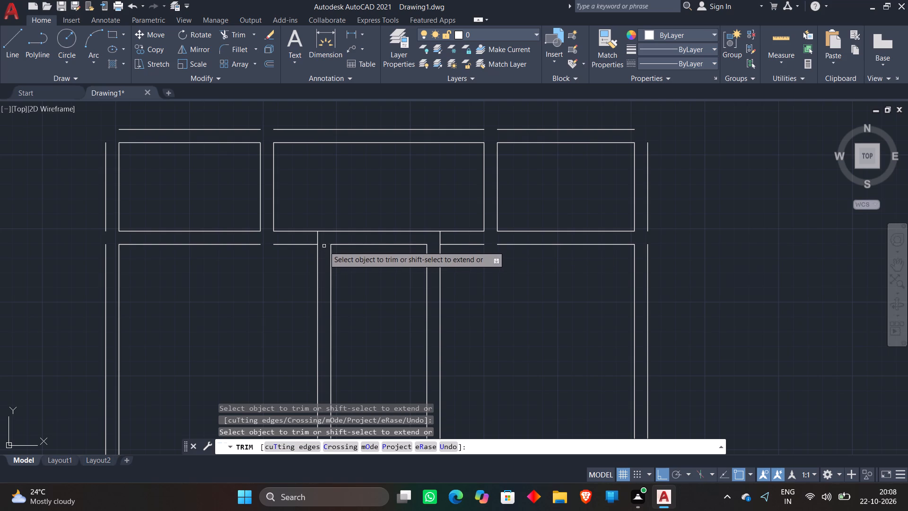
key("Escape")
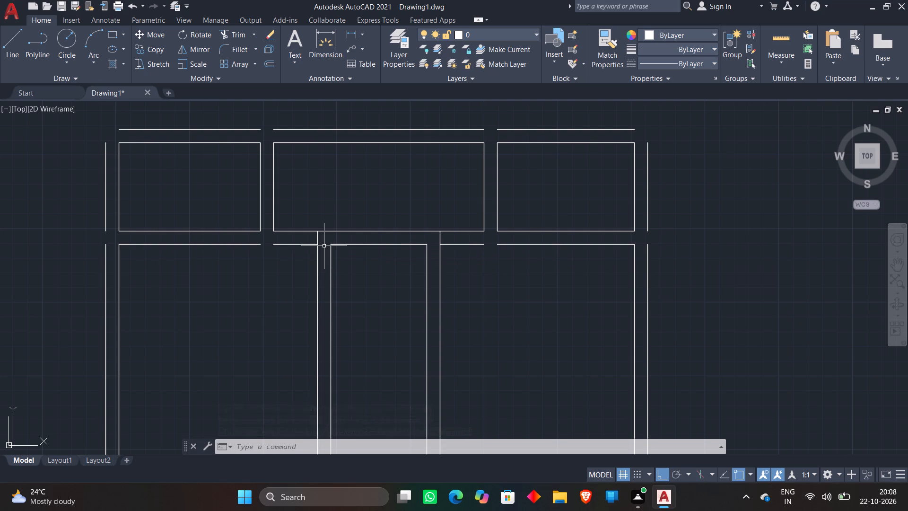
Offset the top line of the middle space between the two lower rooms downward by 7'3".
key("o")
key("Return")
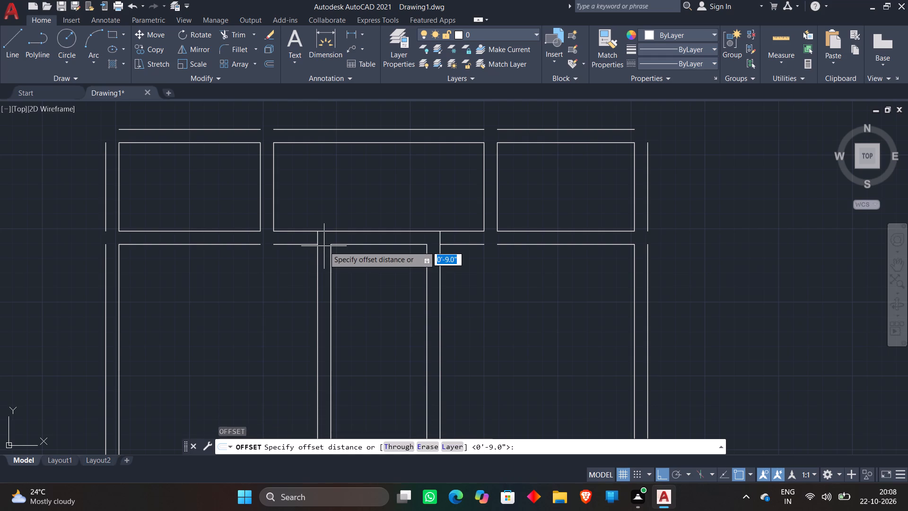
type("7'")
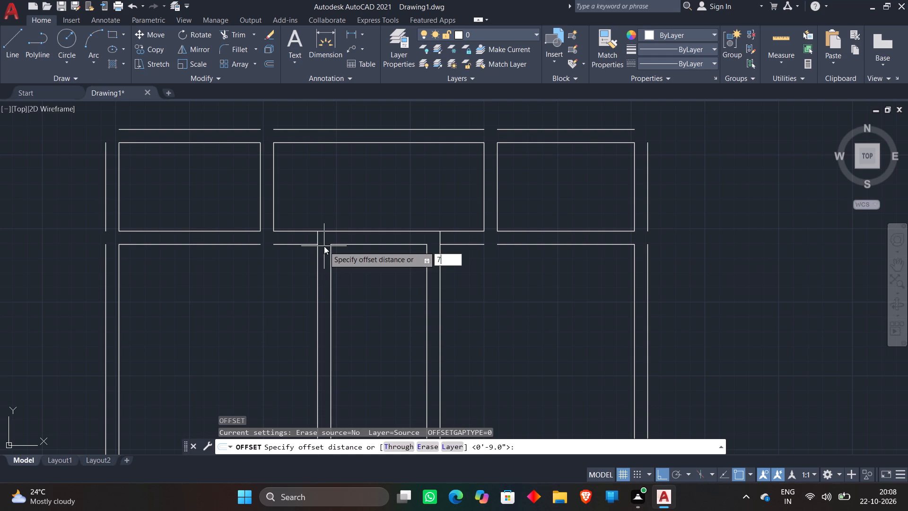
key("3")
key("shift+quotedbl")
key("Return")
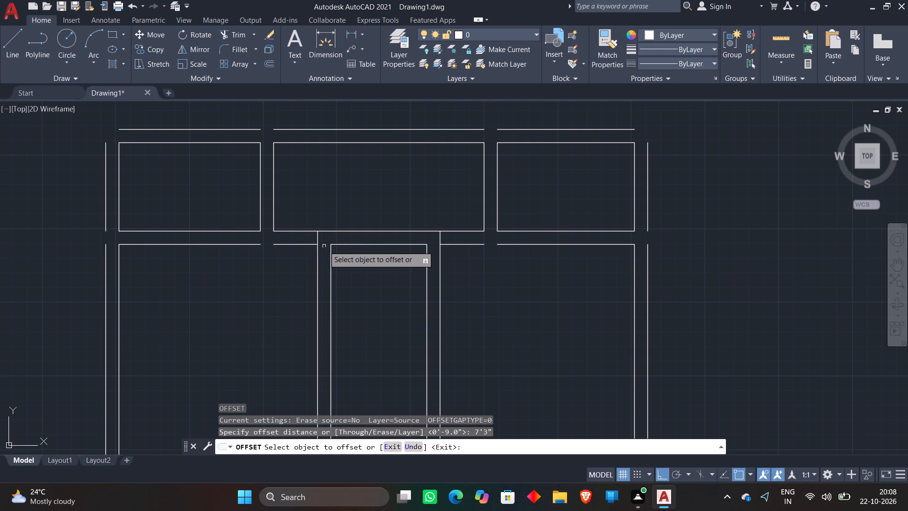
left_click(357, 246)
scroll(374, 326, "down", 1)
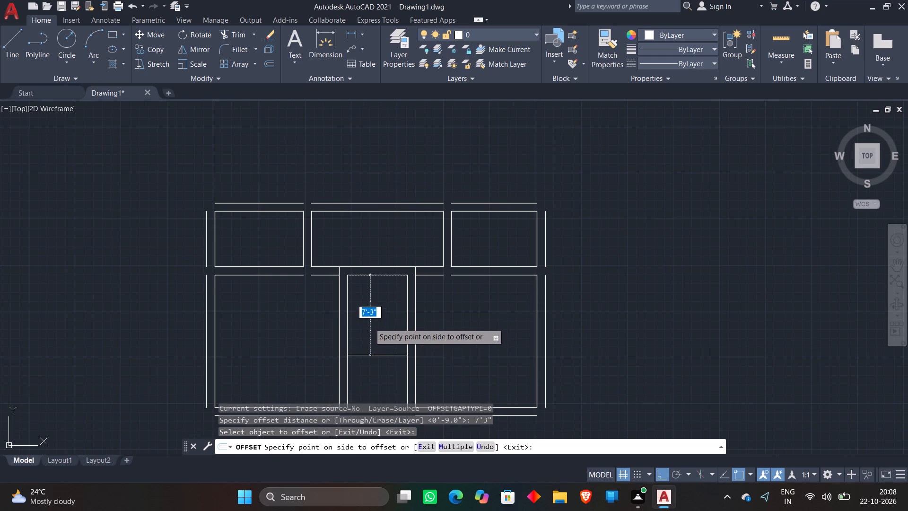
left_click(369, 323)
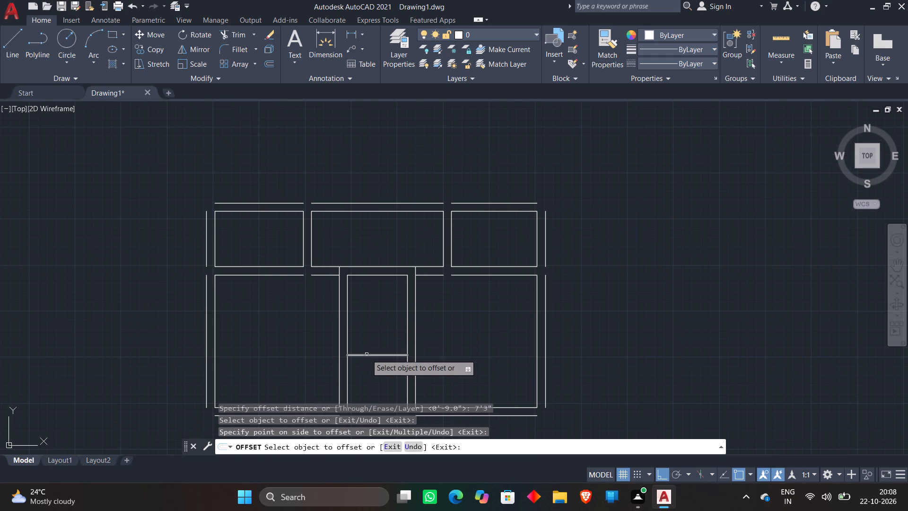
Offset the bottom line of the 7'3" deep middle room downward by 9" for its wall.
left_click(367, 354)
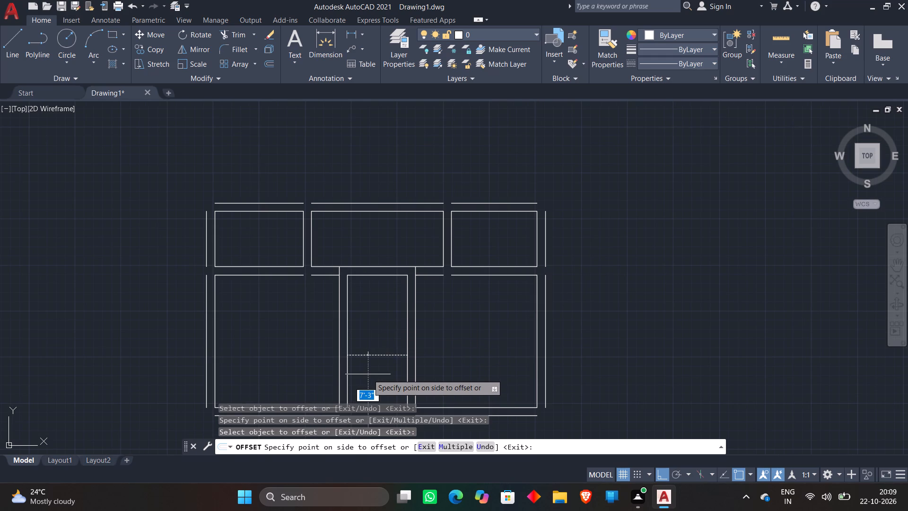
type("9\"")
key("Return")
key("Escape")
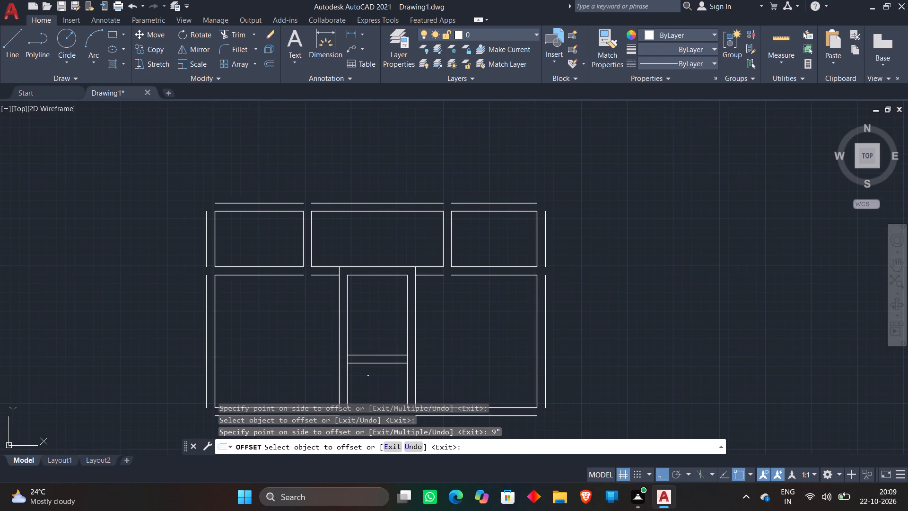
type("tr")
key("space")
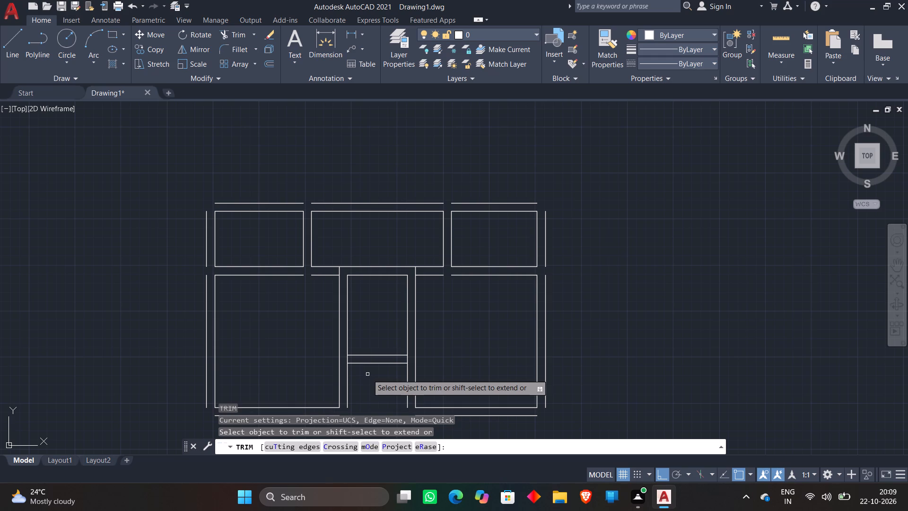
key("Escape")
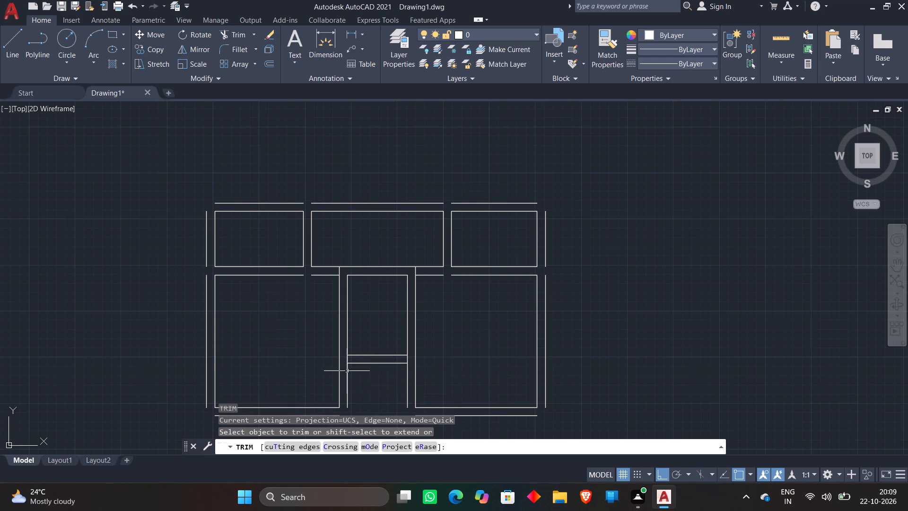
Extend the lower wall line beneath the 7'3" deep middle room both ways to the side lines of the neighbouring rooms.
type("ex")
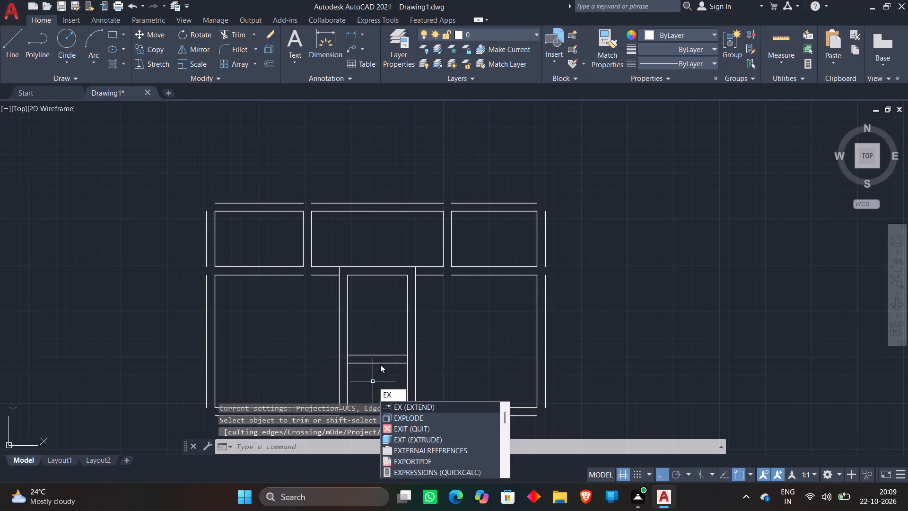
key("space")
left_click(380, 363)
left_click(364, 364)
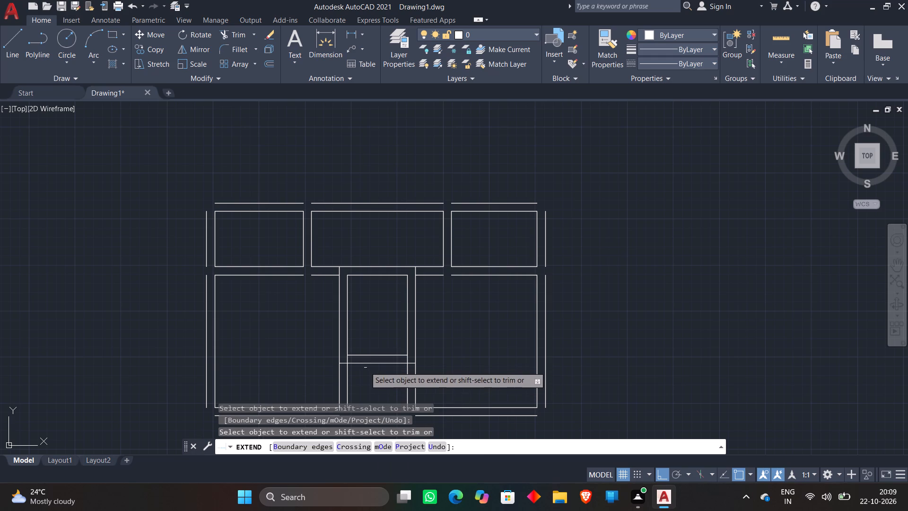
key("Escape")
Trim the middle room's two vertical side lines where they cross the 9" wall beneath it.
type("tr")
key("space")
scroll(349, 363, "up", 3)
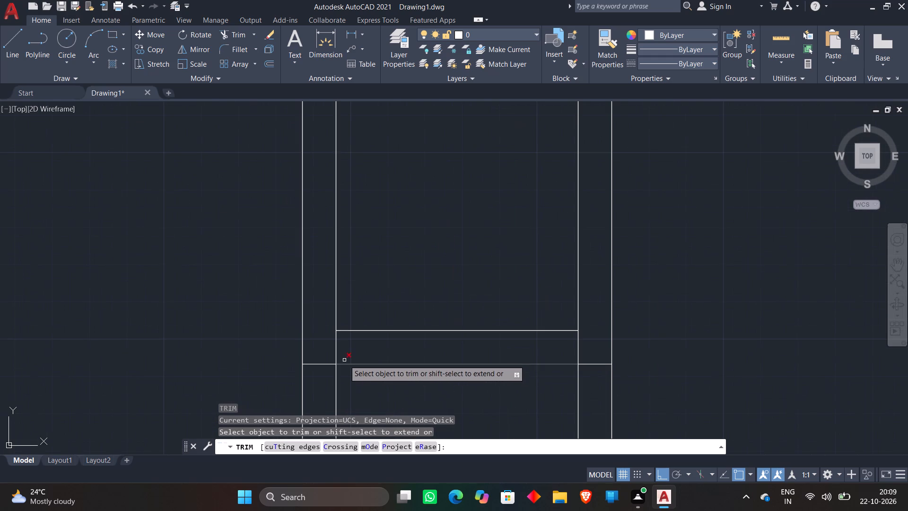
left_click(330, 353)
left_click(583, 349)
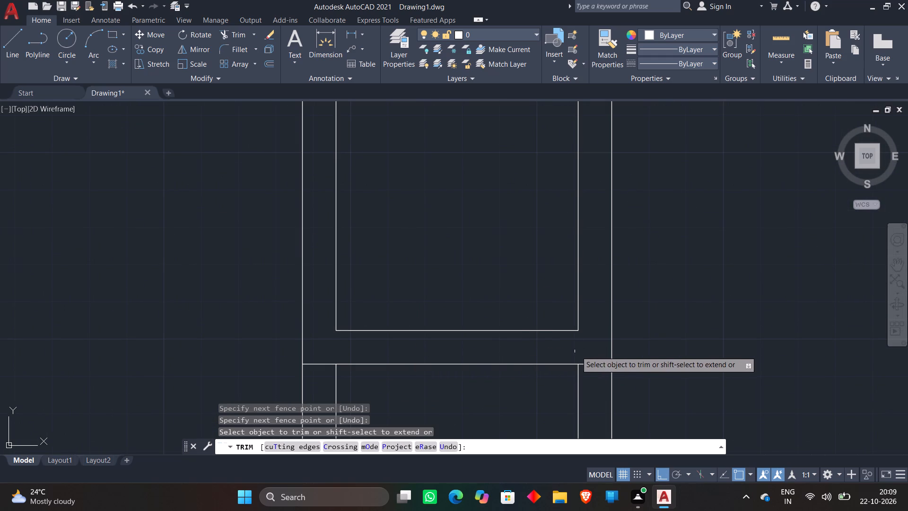
key("Escape")
Draw an 8' wide by 11'3" deep room below the left 12' deep room, starting at its outer bottom wall line's left end.
scroll(494, 368, "down", 4)
middle_click_drag(495, 387, 488, 349)
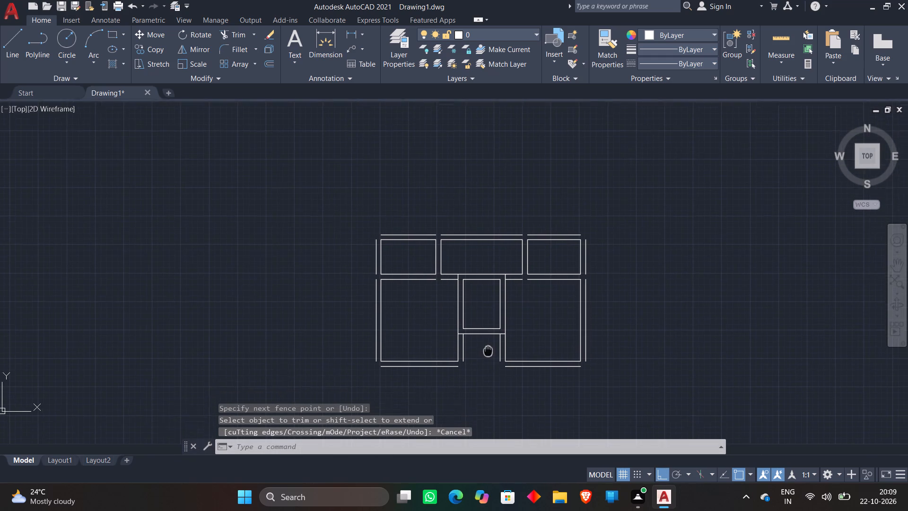
middle_click_drag(488, 349, 489, 344)
scroll(490, 358, "up", 2)
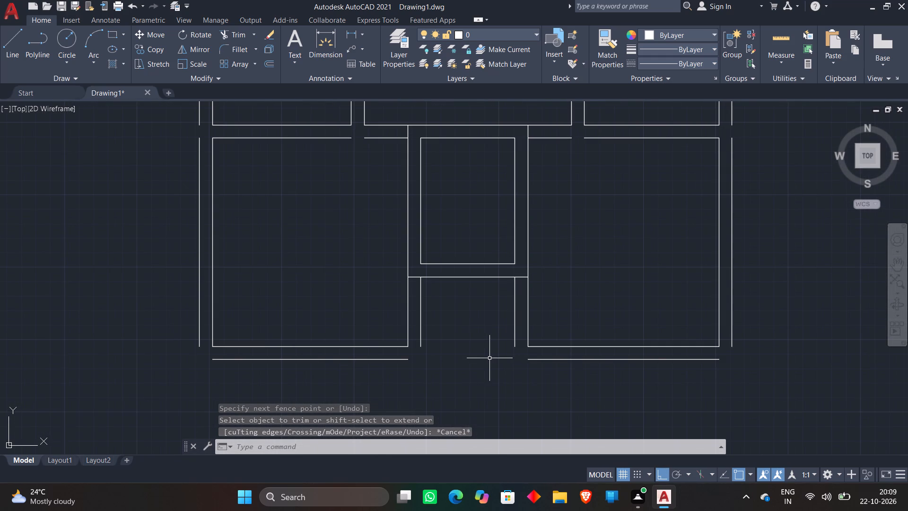
type("l")
key("space")
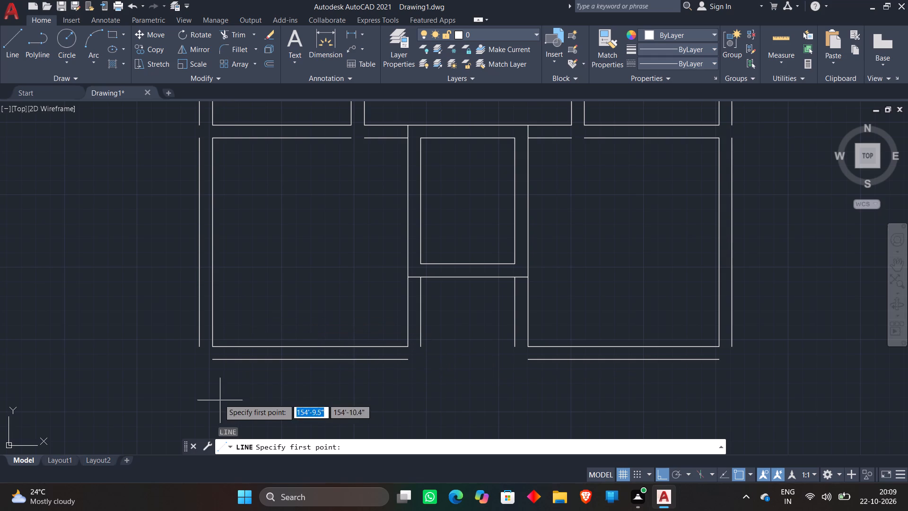
left_click(208, 361)
middle_click_drag(218, 405, 242, 290)
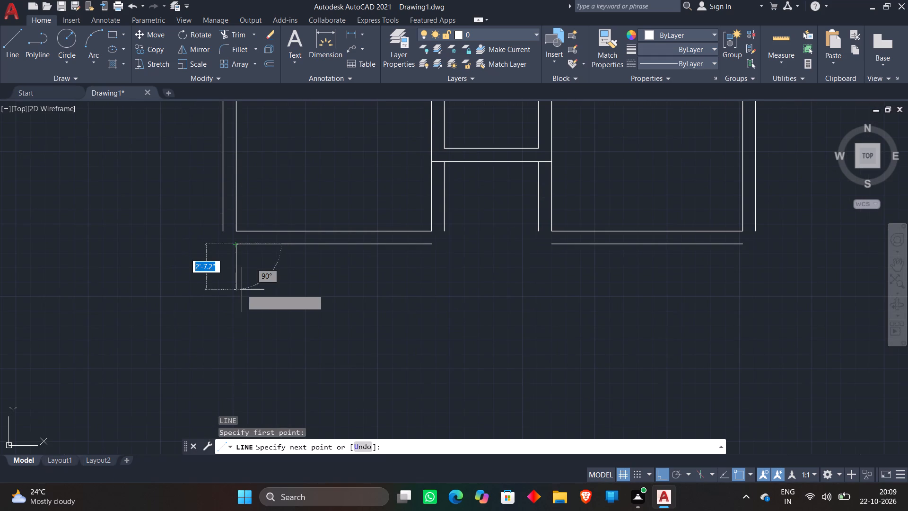
type("11'")
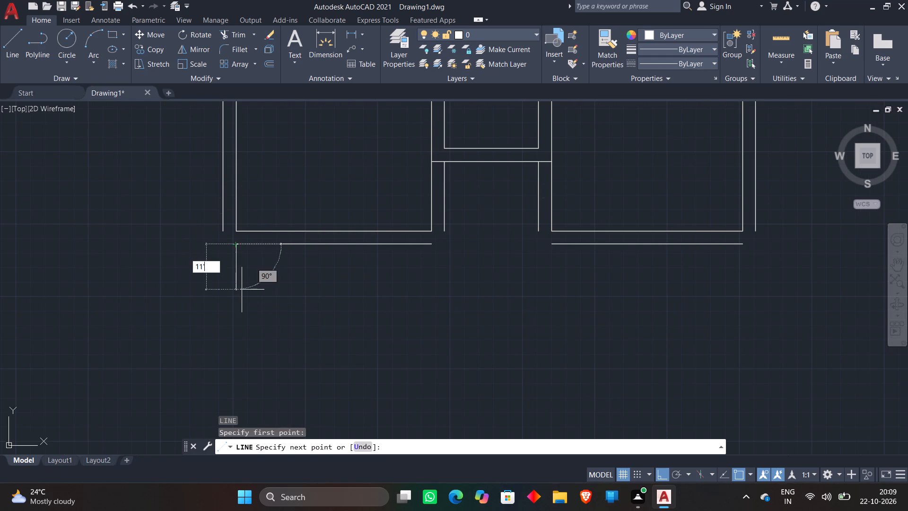
type("3\"")
key("Return")
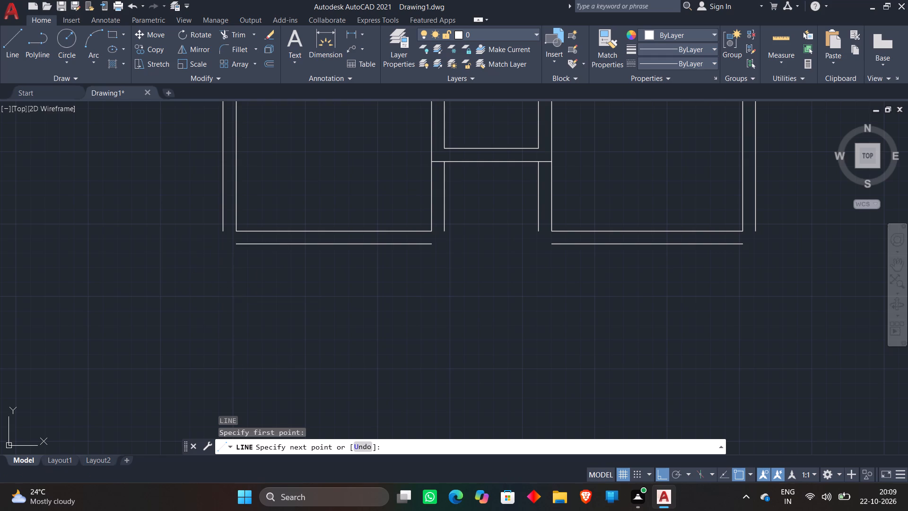
scroll(380, 318, "down", 1)
type("8'")
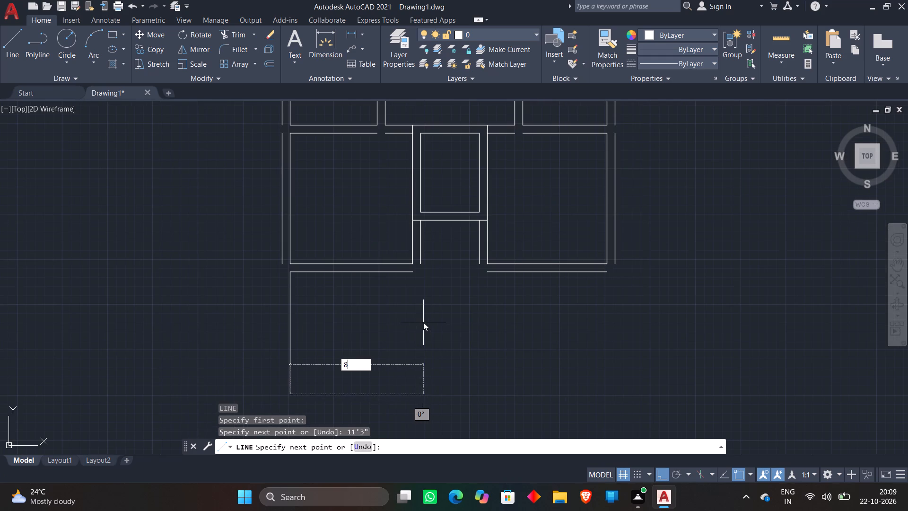
key("Return")
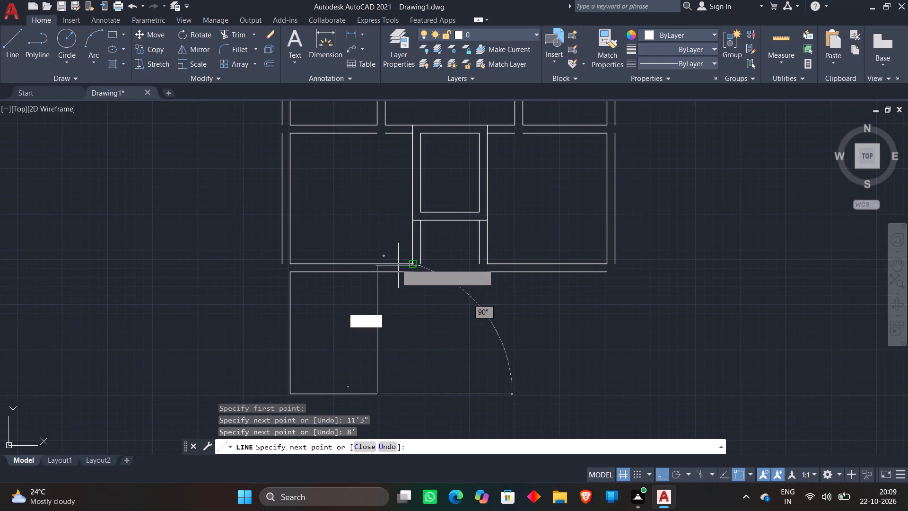
type("11'3\"")
key("Return")
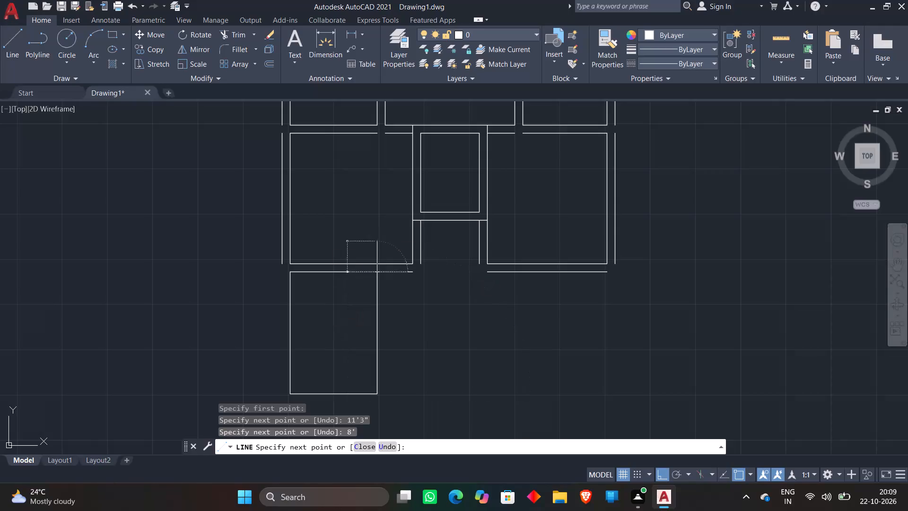
key("Escape")
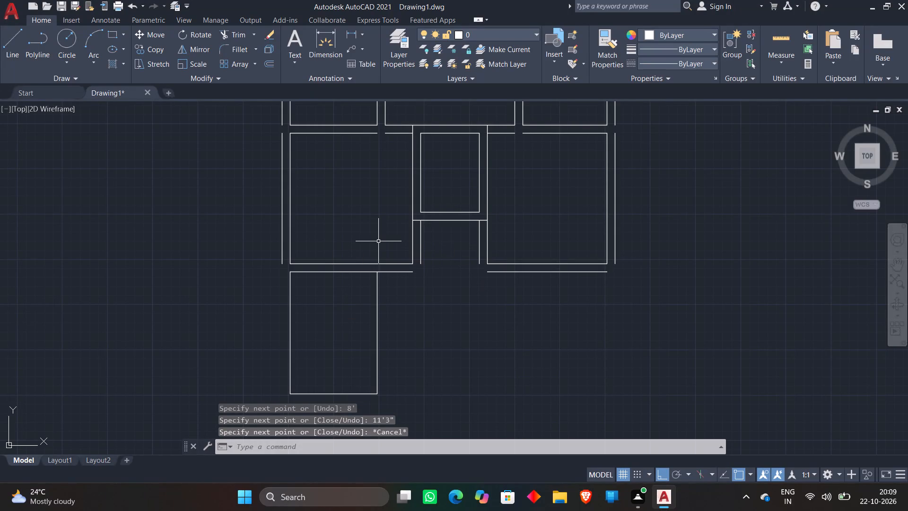
Offset the right, left and bottom lines of the 8' wide room outward by 9" for its walls.
key("o")
key("Return")
type("9\"")
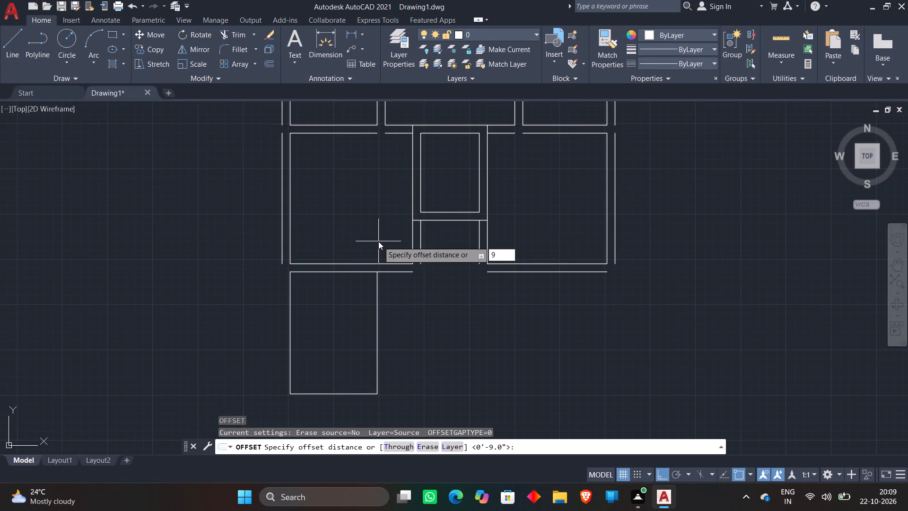
key("Return")
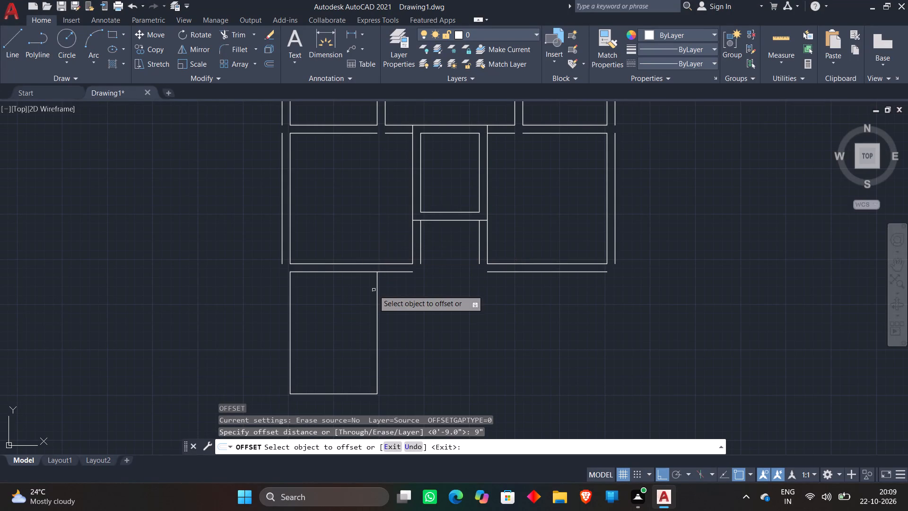
left_click(377, 300)
left_click(402, 300)
scroll(329, 362, "down", 1)
middle_click_drag(327, 361, 342, 308)
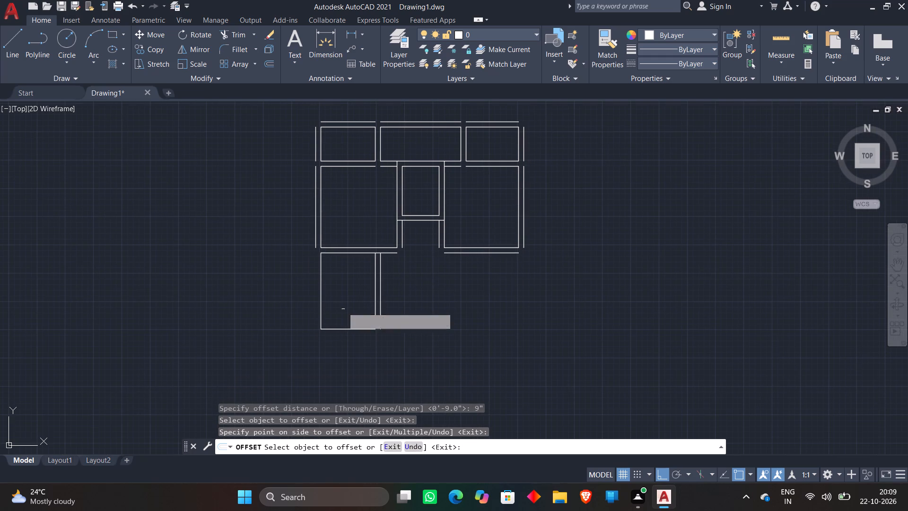
left_click(320, 318)
left_click(209, 326)
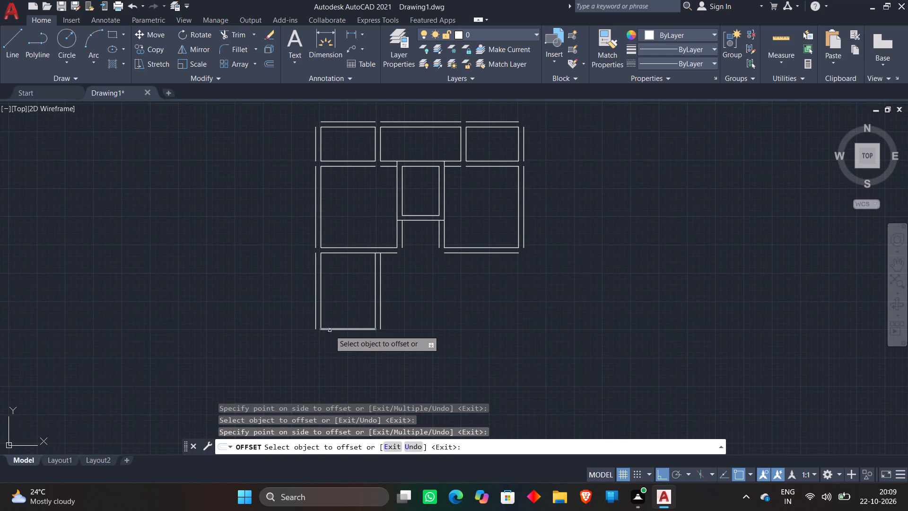
left_click(336, 330)
left_click(328, 352)
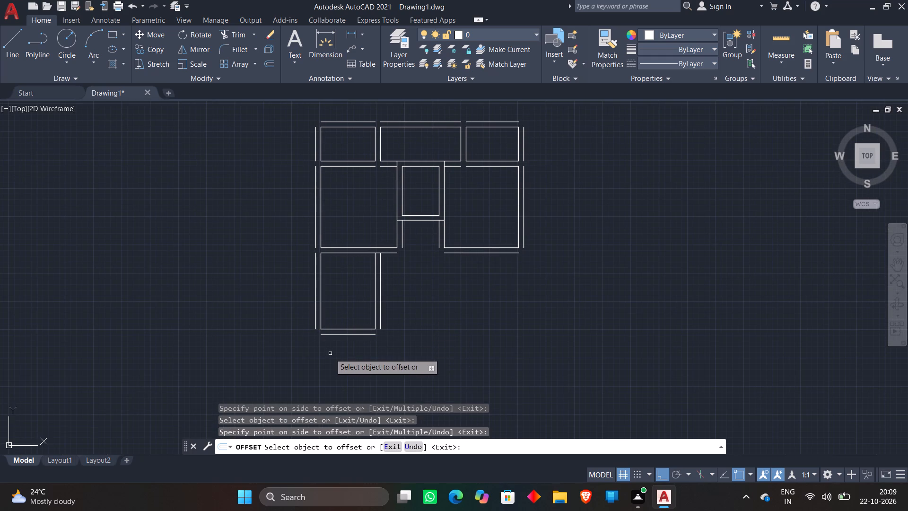
key("Escape")
Trim the line above the 8' wide room where it crosses the top of that room's right-hand 9" wall.
key("t")
key("r")
key("space")
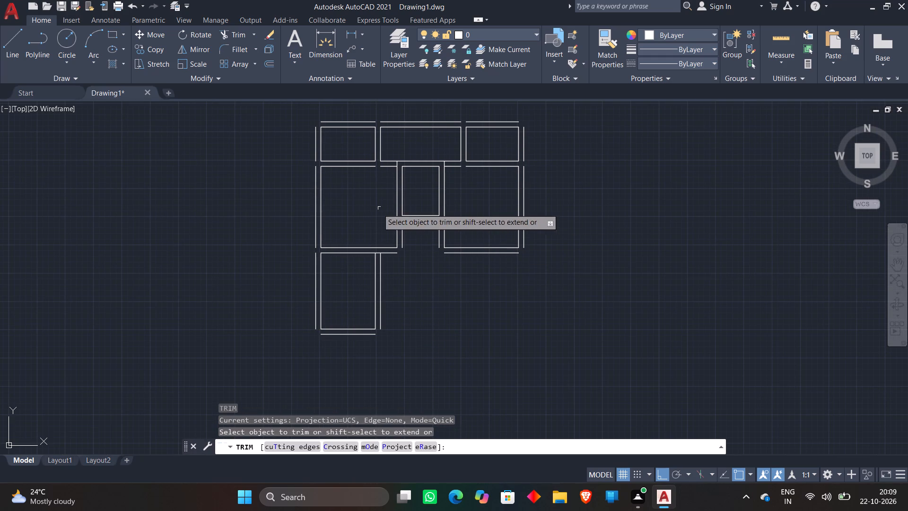
scroll(380, 229, "up", 4)
left_click(340, 368)
left_click(340, 386)
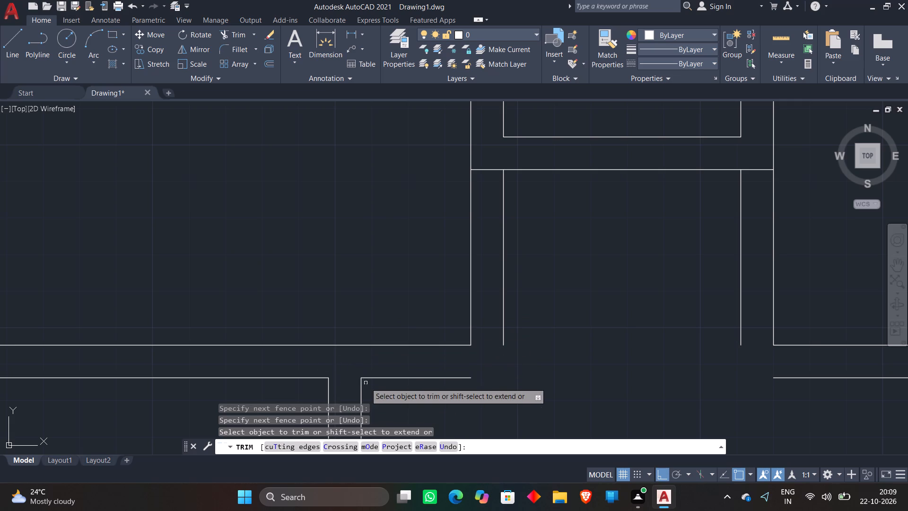
key("Escape")
Draw an 11' wide by 11'3" deep room below the right 12' deep room, starting at its outer bottom wall line's right end.
scroll(567, 333, "down", 4)
middle_click_drag(579, 357, 520, 307)
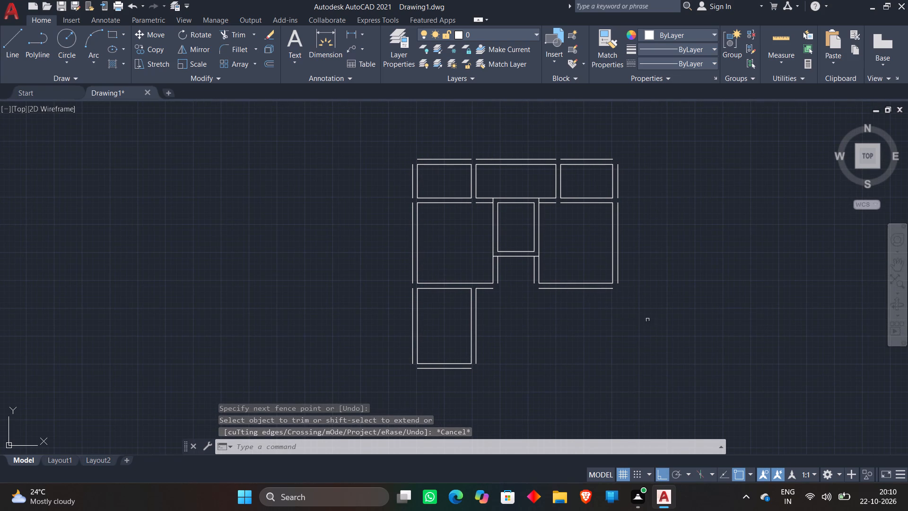
type("l")
key("space")
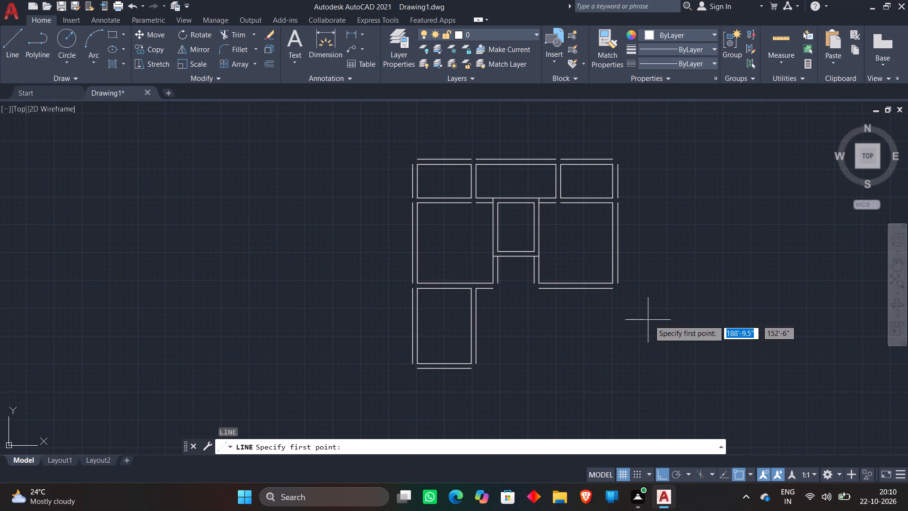
left_click(611, 293)
type("11")
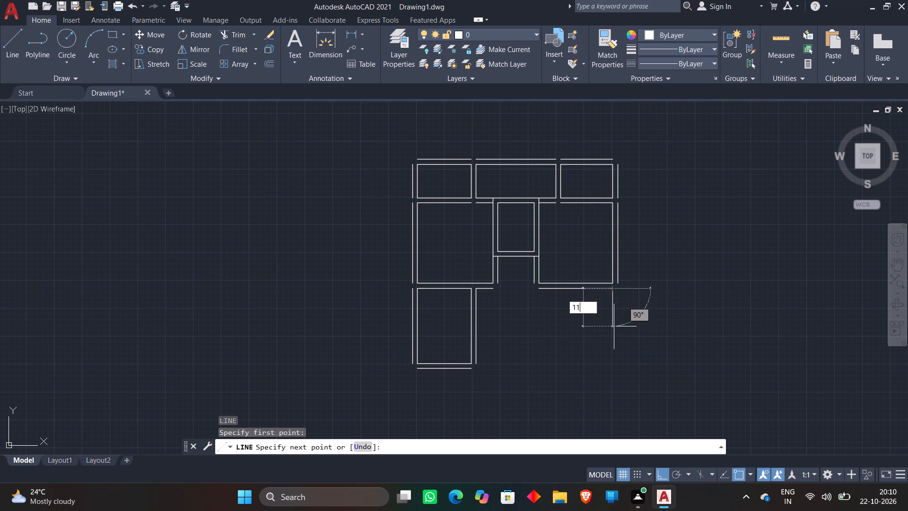
type("'3\"")
key("Return")
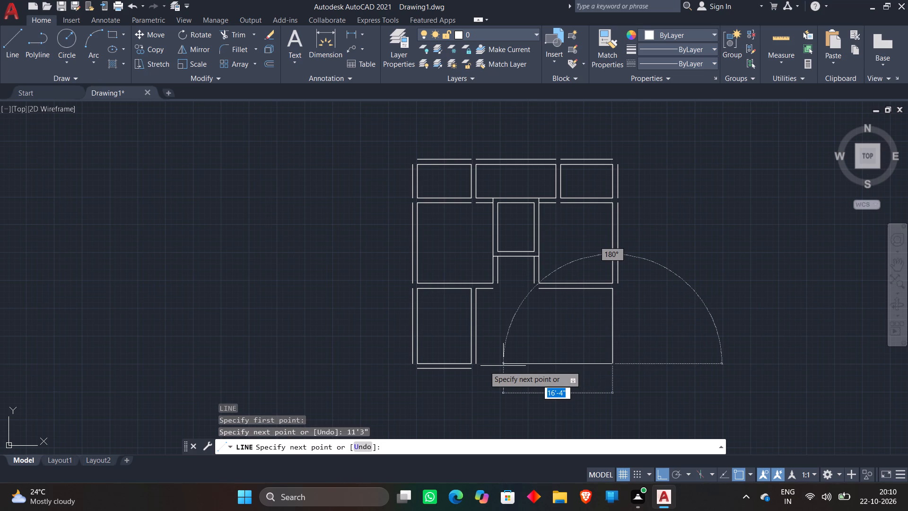
type("11'")
key("Return")
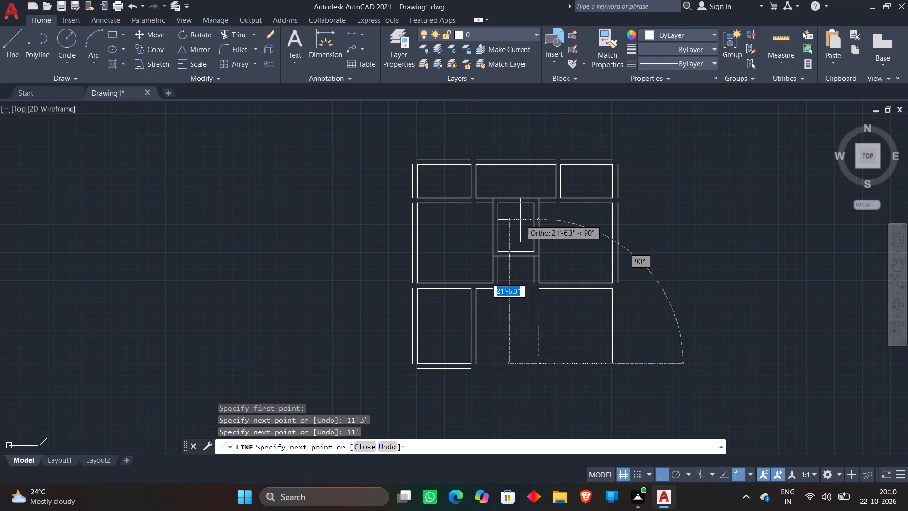
type("11'3")
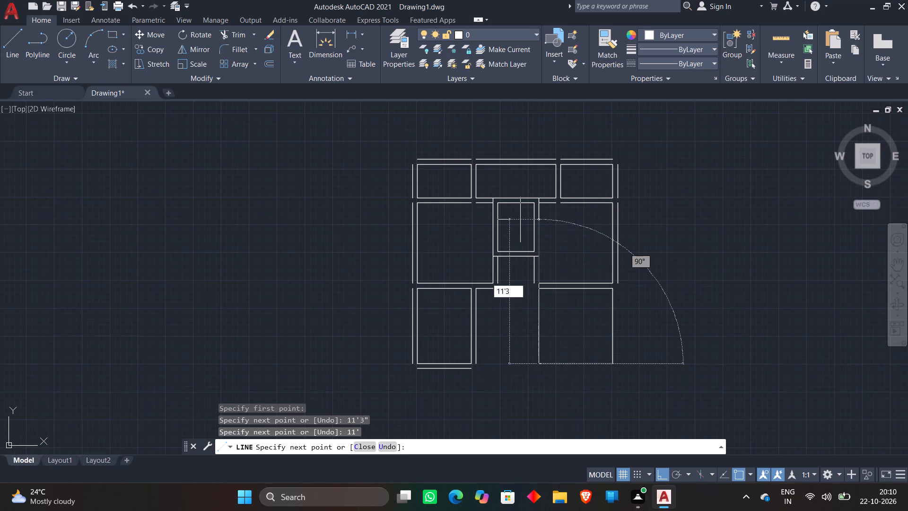
key("shift+quotedbl")
key("Return")
key("Escape")
Offset the right, left and bottom lines of the 11' wide room outward by 9" for its walls.
key("o")
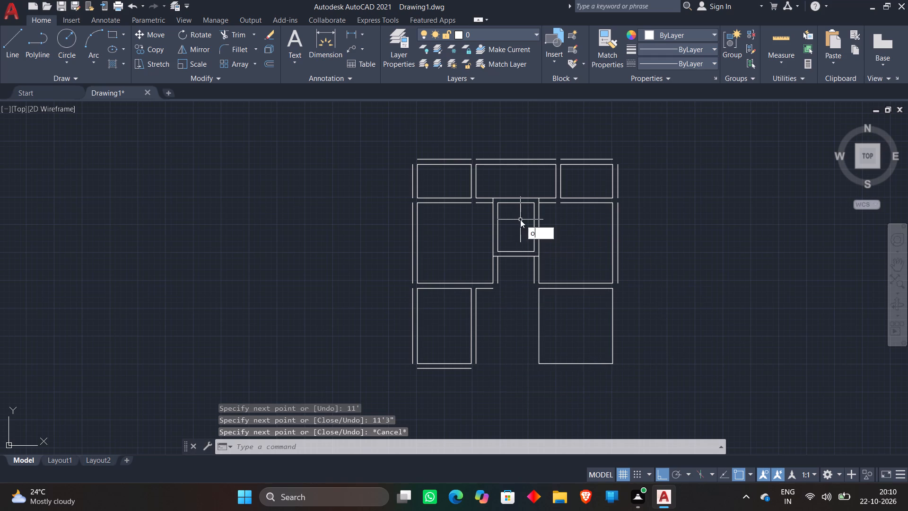
key("Return")
key("Return")
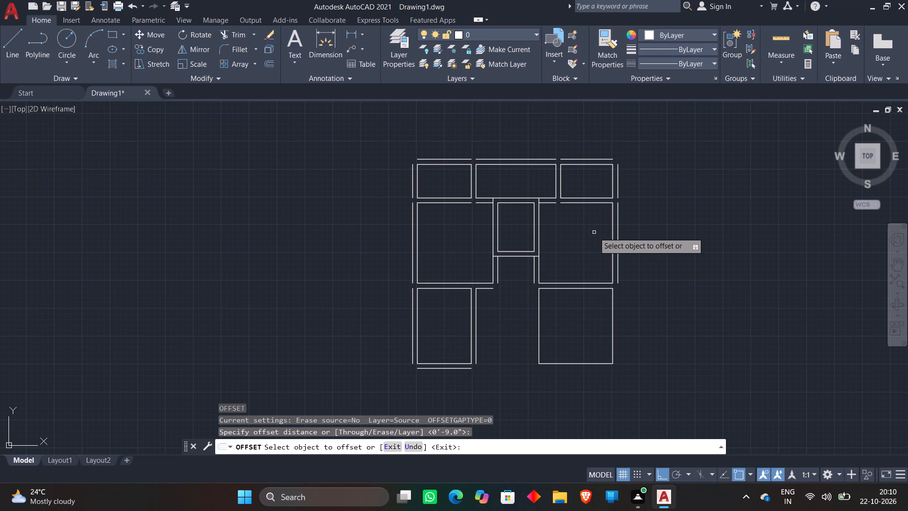
left_click(611, 335)
left_click(617, 336)
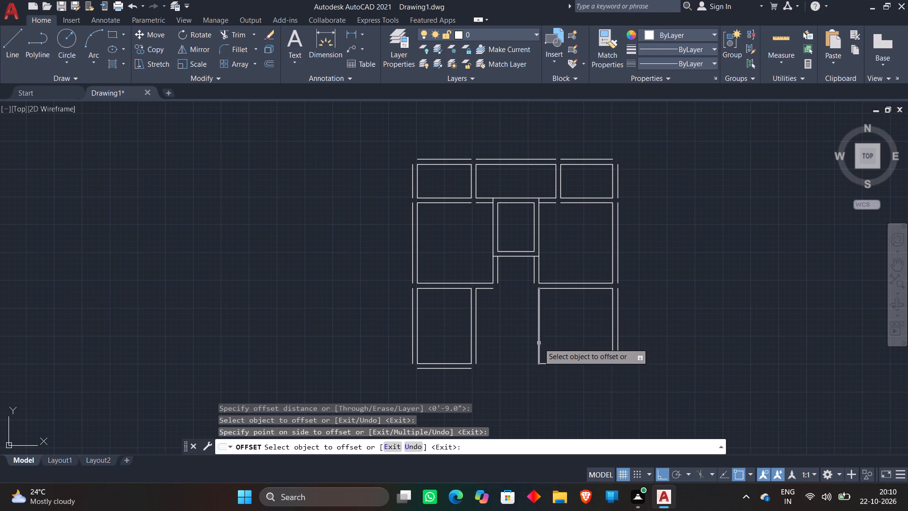
left_click(539, 343)
left_click(479, 356)
left_click(595, 363)
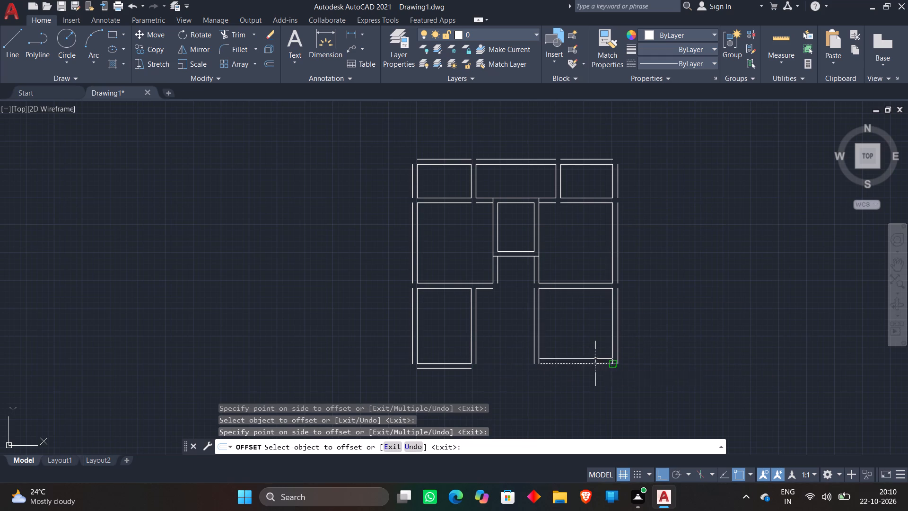
left_click(588, 377)
key("Escape")
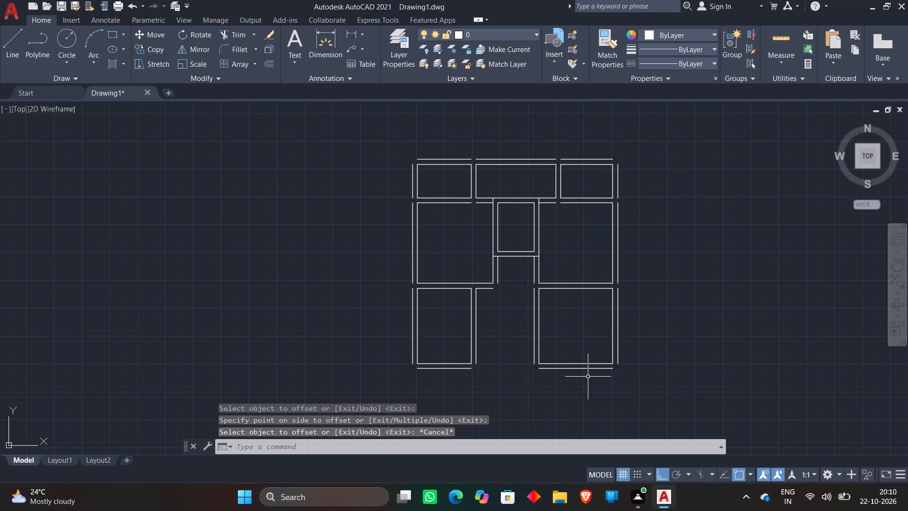
Draw a 12'3" wide by 14' deep room below the 8' wide room, starting at its outer bottom wall line's left end.
scroll(575, 395, "down", 1)
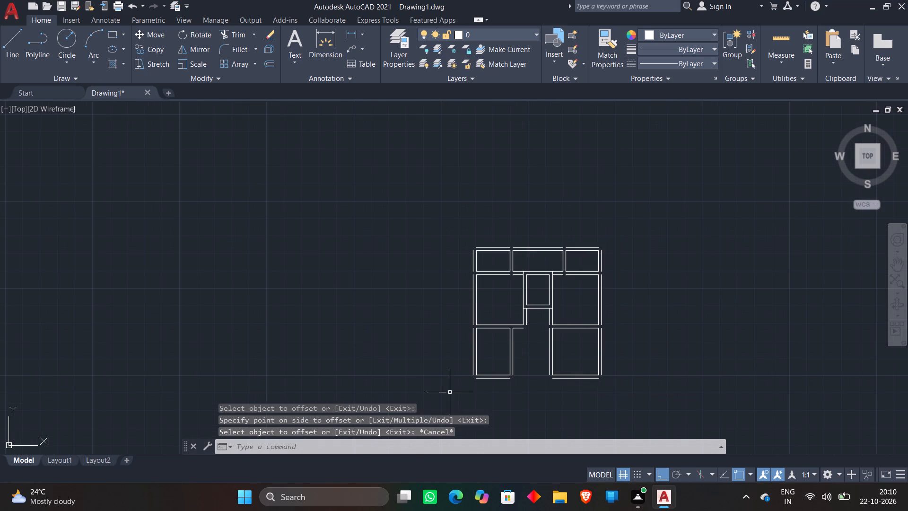
middle_click_drag(456, 390, 428, 296)
scroll(457, 285, "up", 2)
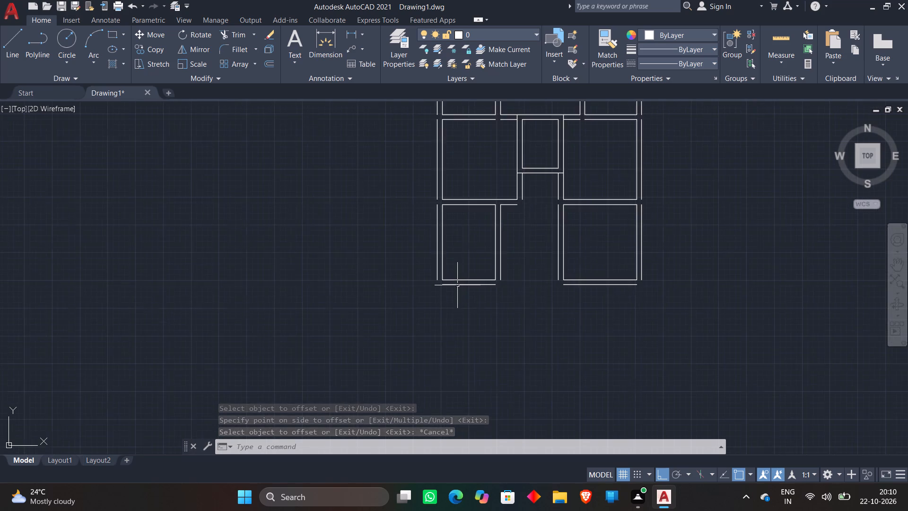
type("l'")
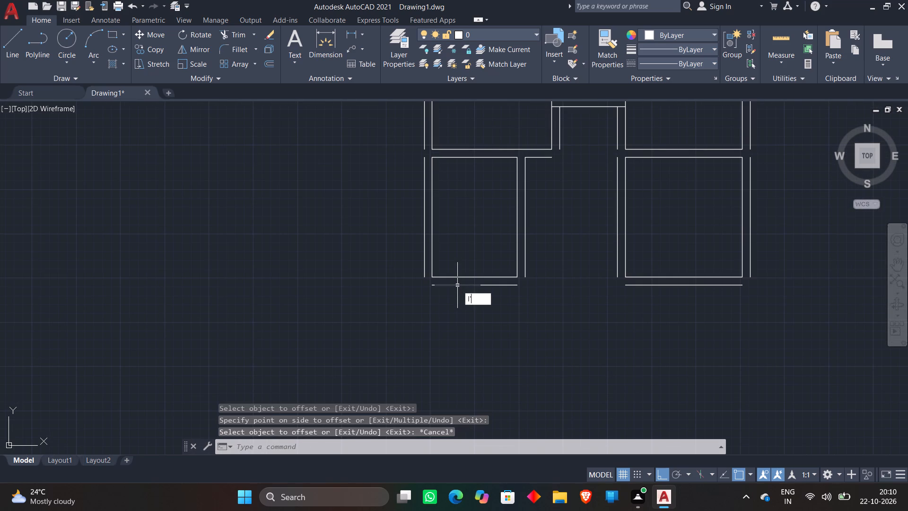
key("BackSpace")
key("Return")
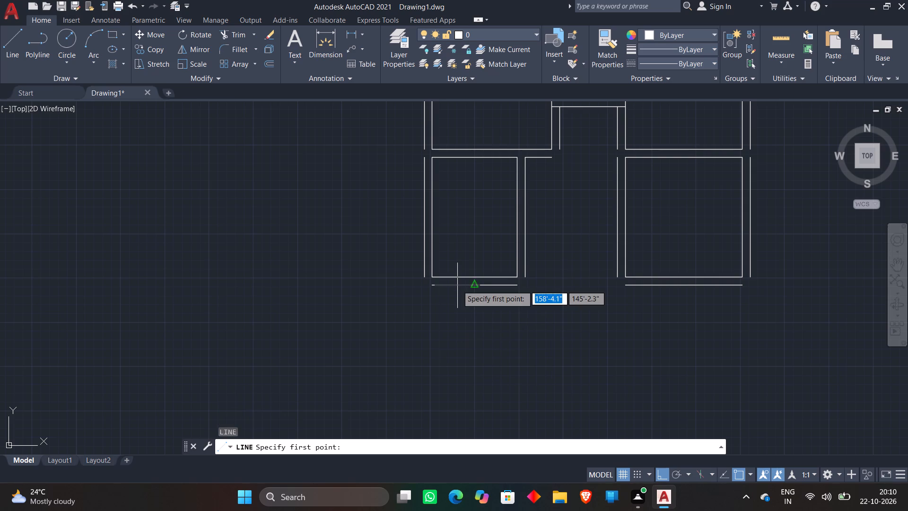
left_click(435, 284)
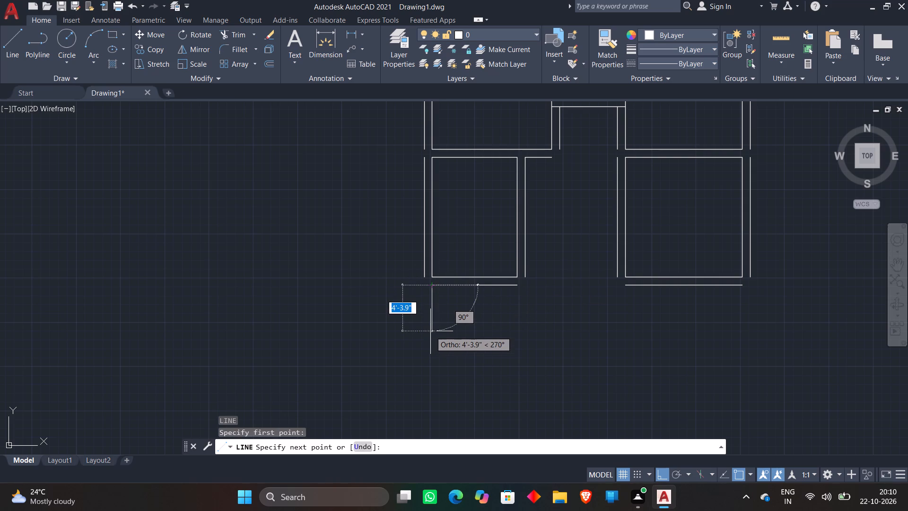
type("14'")
key("Return")
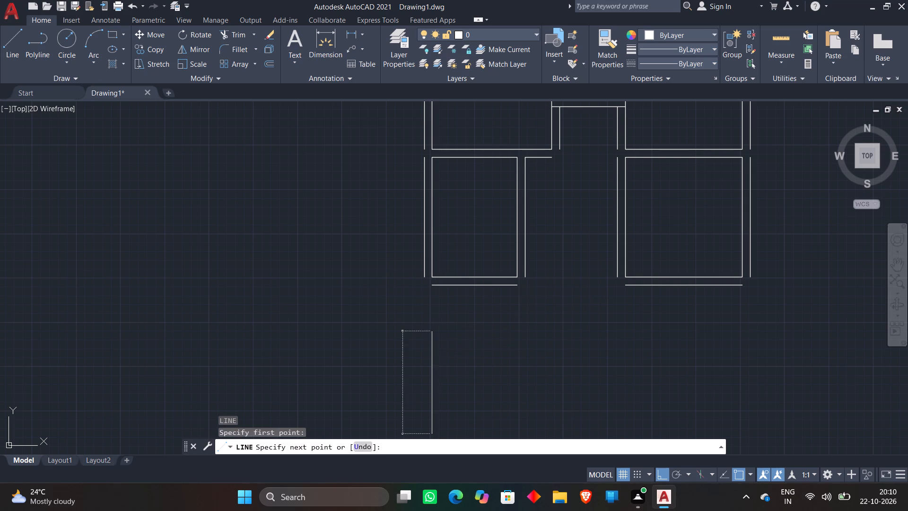
scroll(458, 335, "down", 1)
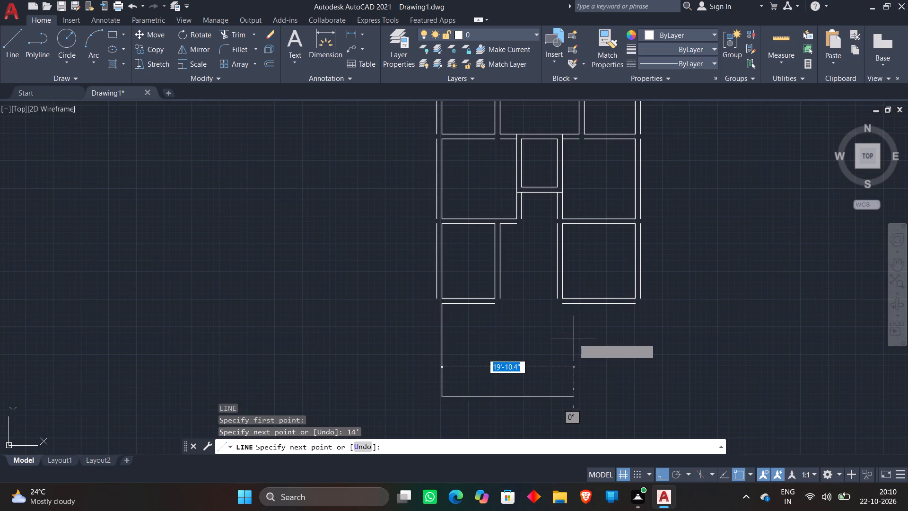
type("12'3\"")
key("Return")
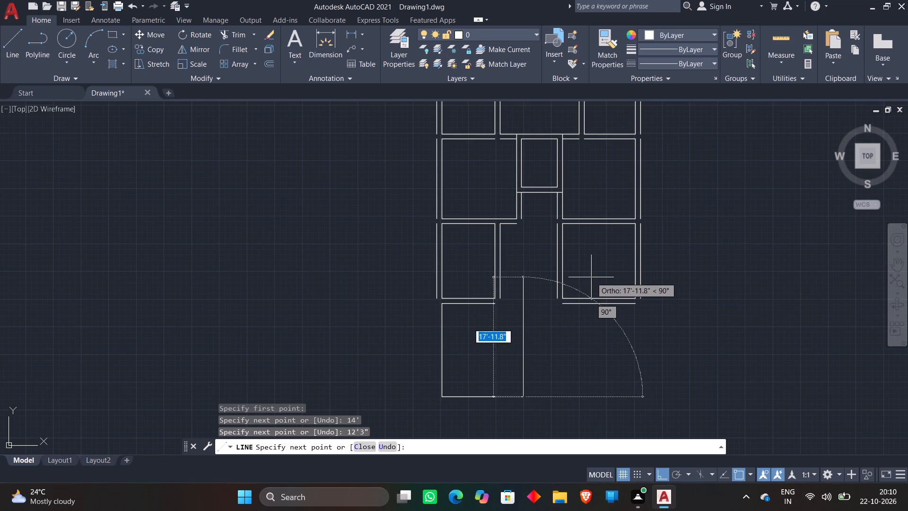
type("14'")
key("Return")
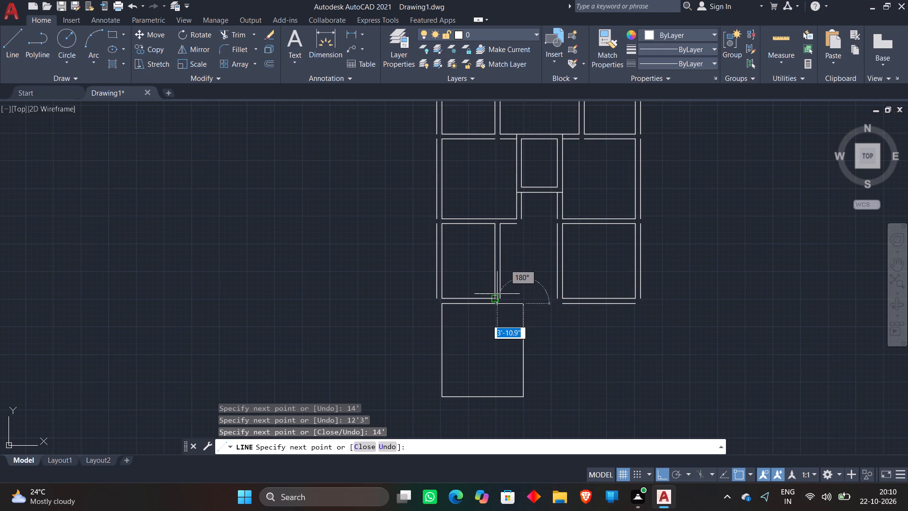
scroll(497, 294, "up", 3)
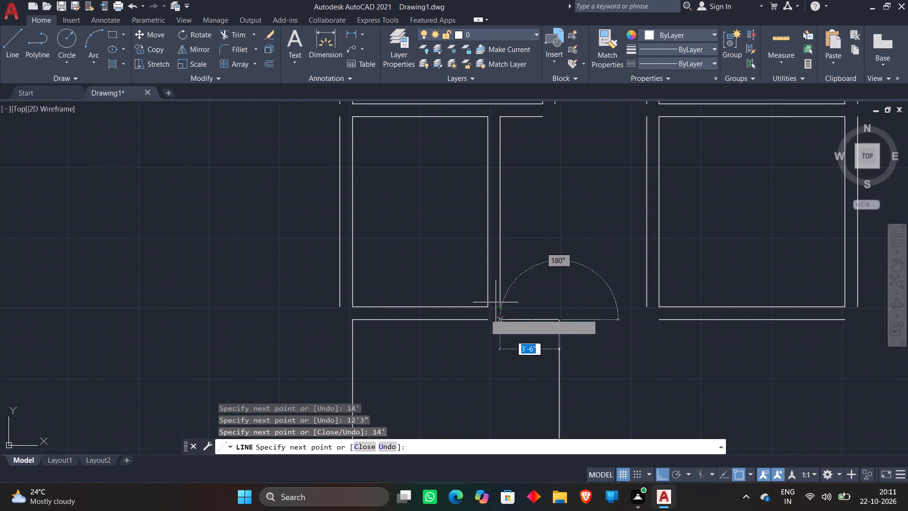
left_click(483, 324)
key("Escape")
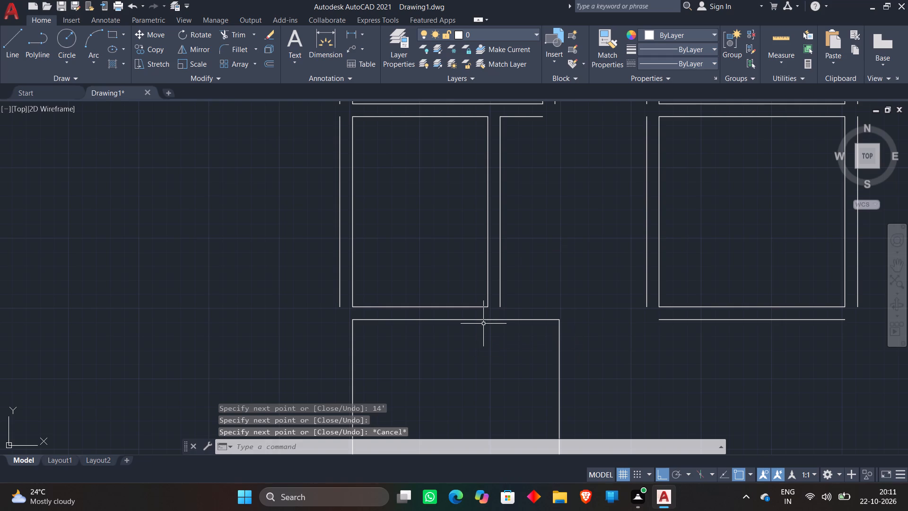
Offset the top, right, bottom and left lines of the 12'3" wide room outward by 9" for its walls.
key("o")
key("Return")
key("Return")
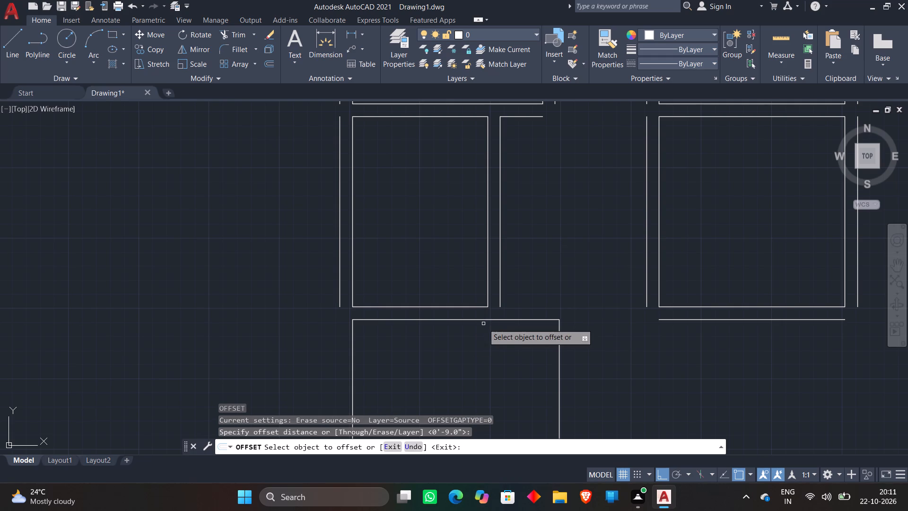
left_click(516, 319)
left_click(533, 285)
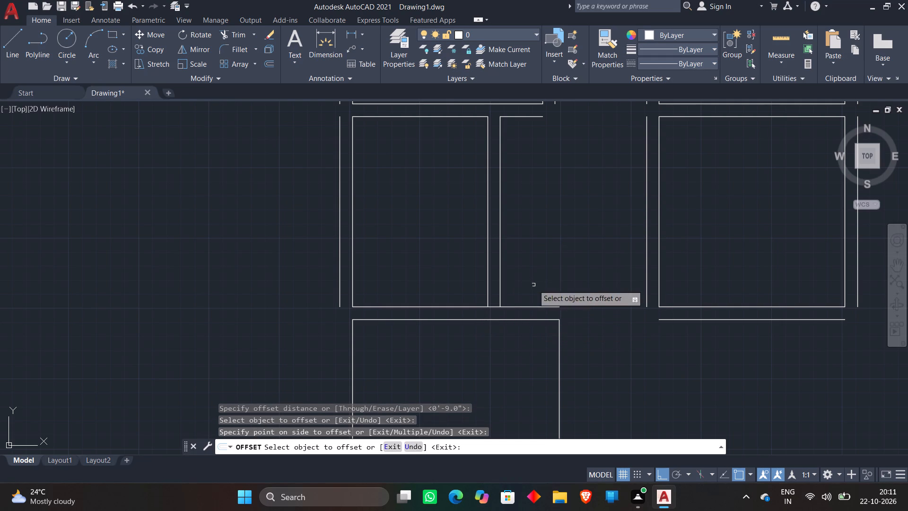
scroll(593, 286, "down", 3)
left_click(588, 335)
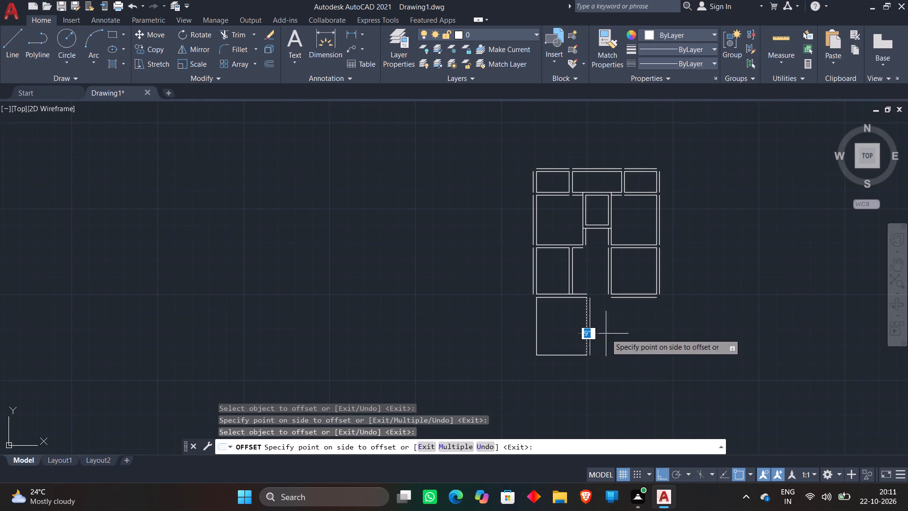
left_click(606, 334)
left_click(575, 354)
left_click(573, 387)
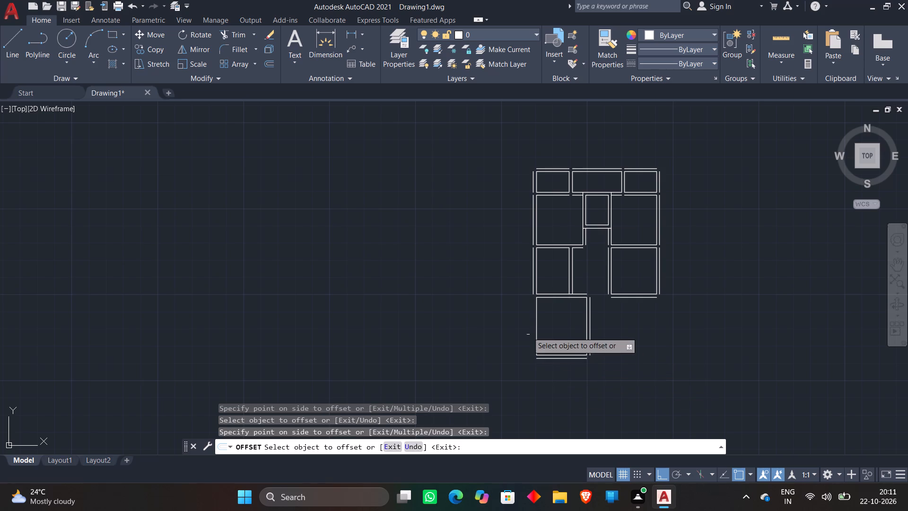
left_click(535, 336)
left_click(499, 336)
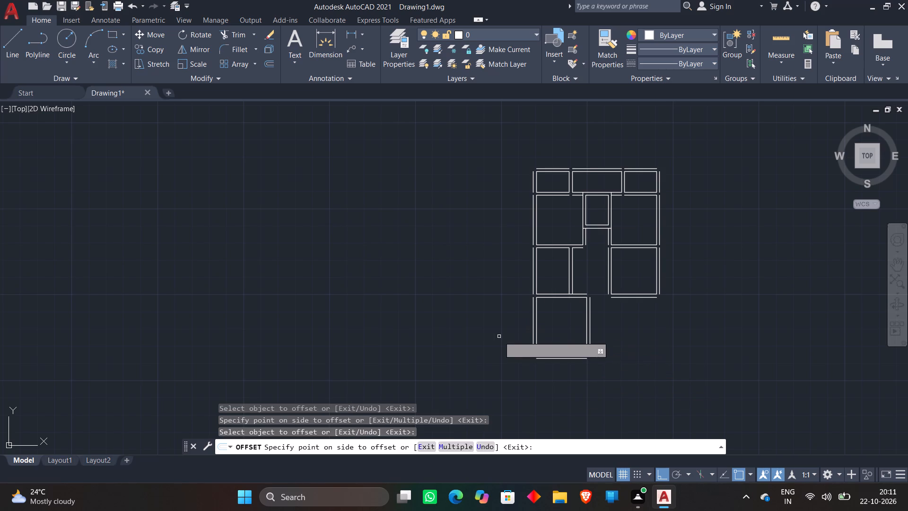
key("Escape")
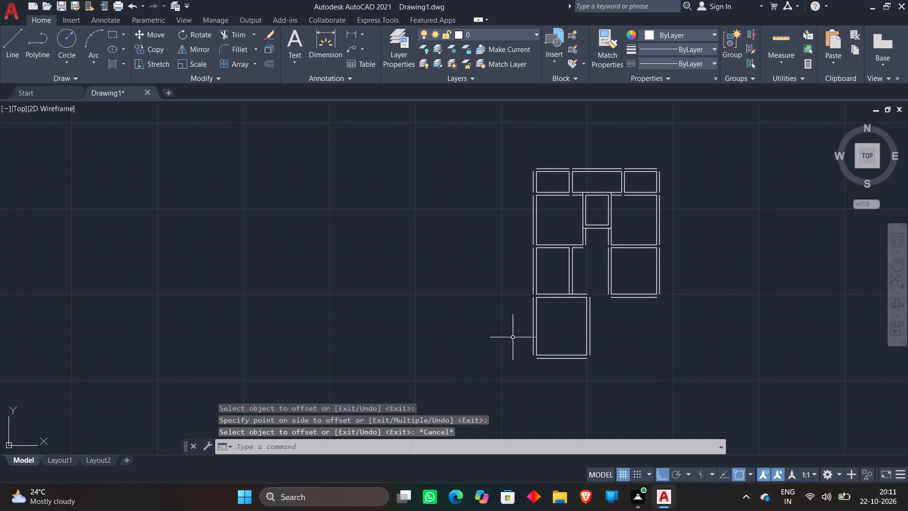
Draw a horizontal line from the bottom of the 11' wide room's left outer wall line to the wall line above the 12'3" wide room.
key("l")
key("Return")
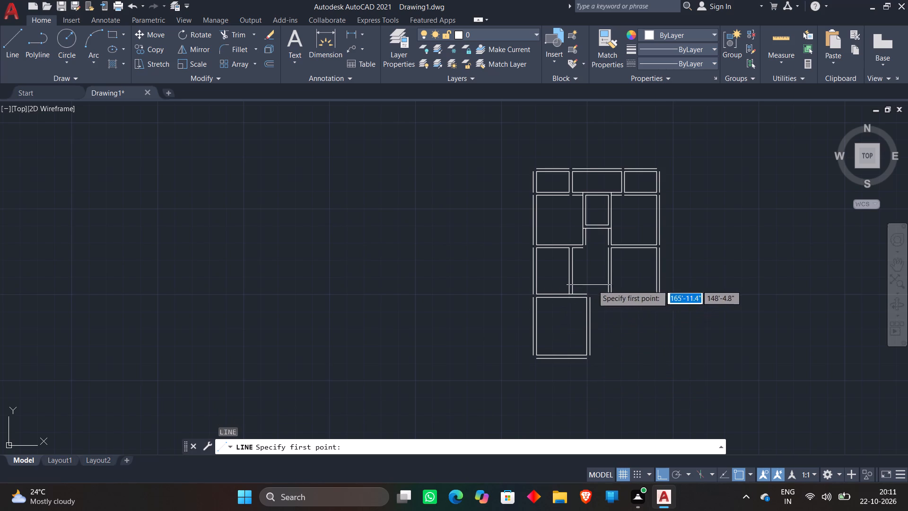
scroll(637, 282, "up", 2)
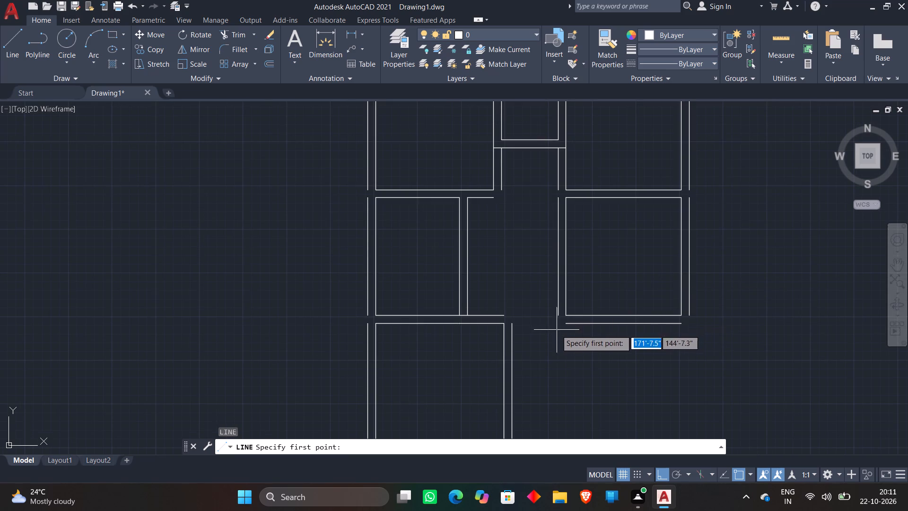
scroll(558, 313, "up", 1)
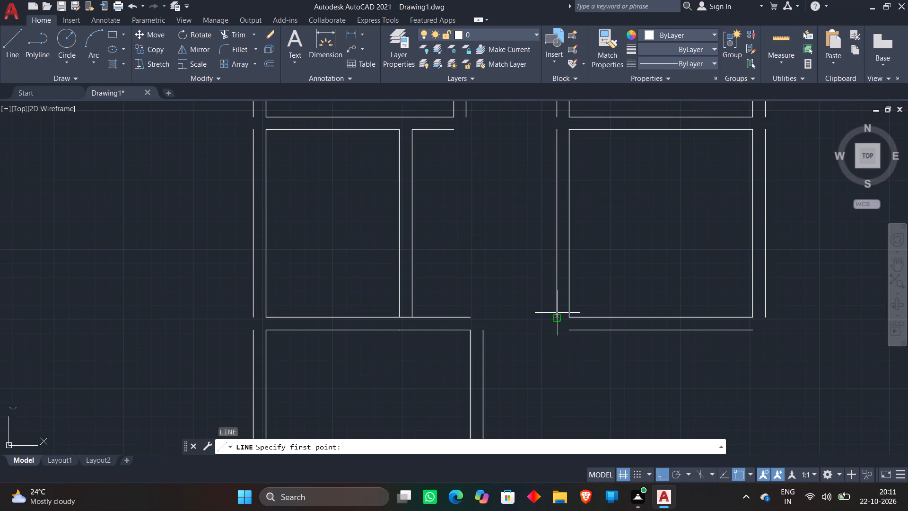
left_click(558, 313)
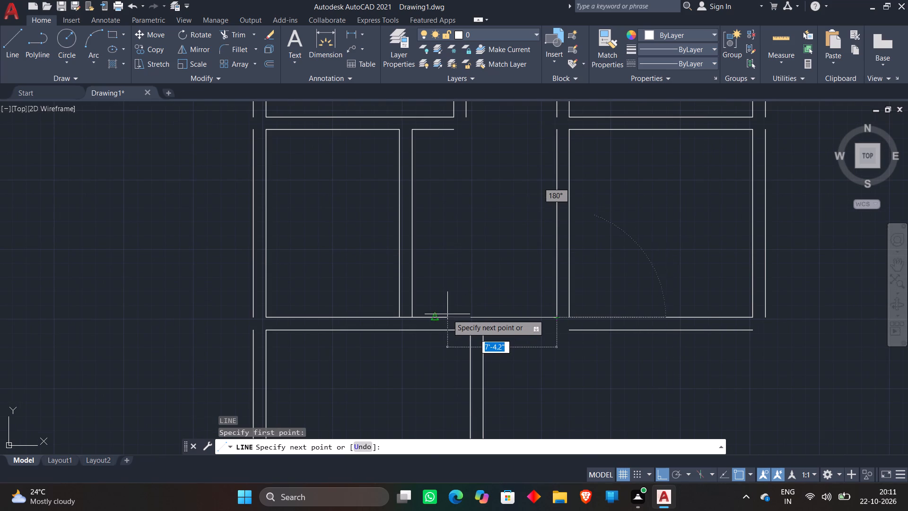
left_click(448, 314)
key("Escape")
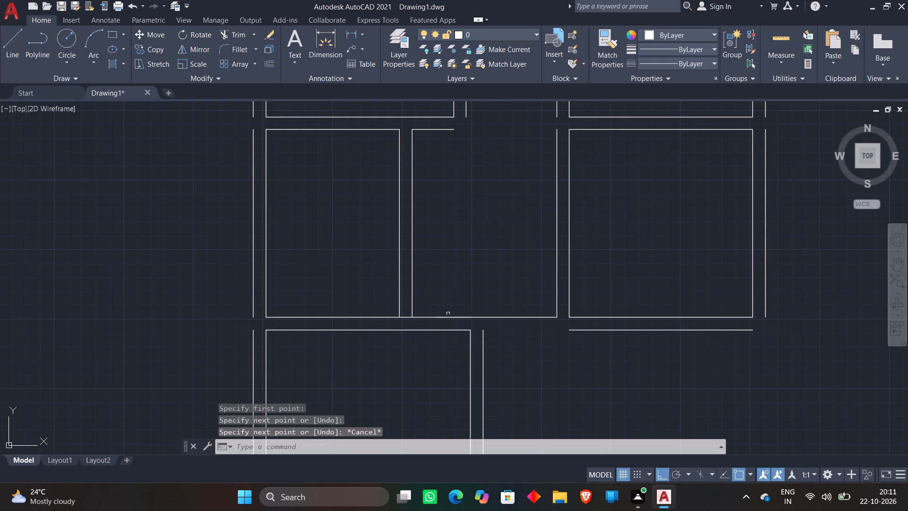
Draw a 6' line down from below the 11' wide room's left outer wall line, continuing horizontally left across the 12'3" room's right wall.
key("l")
key("Return")
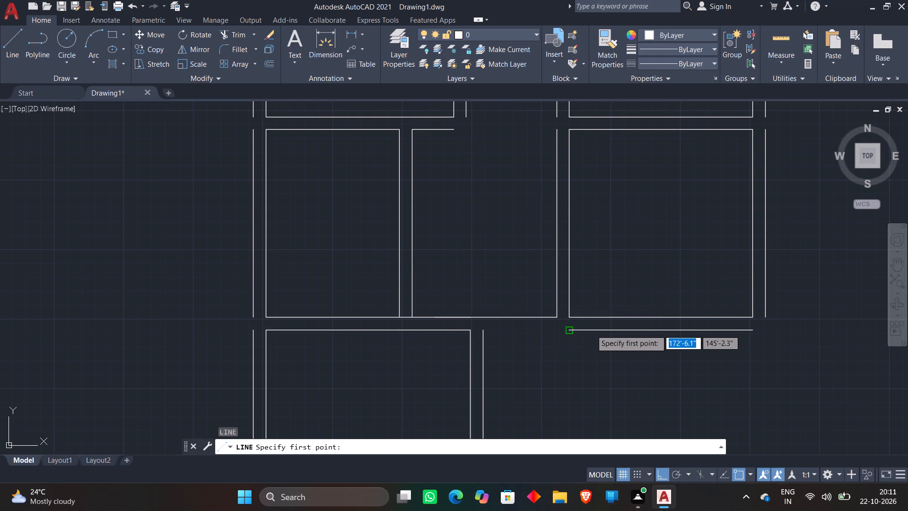
left_click(557, 328)
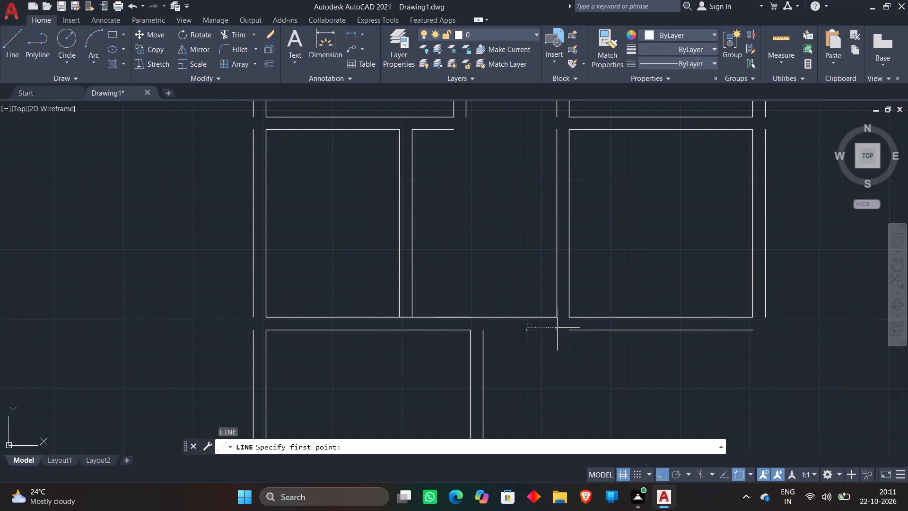
scroll(563, 364, "down", 1)
middle_click_drag(563, 364, 577, 262)
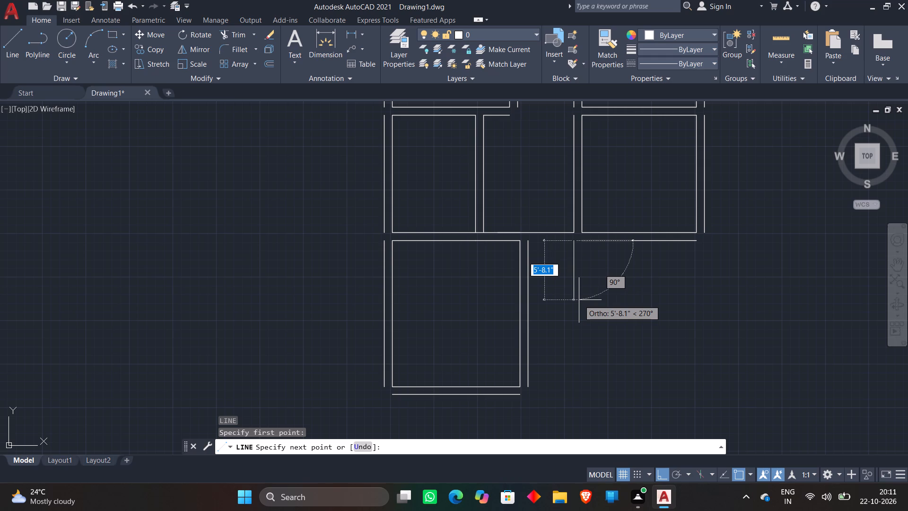
type("6'")
key("Return")
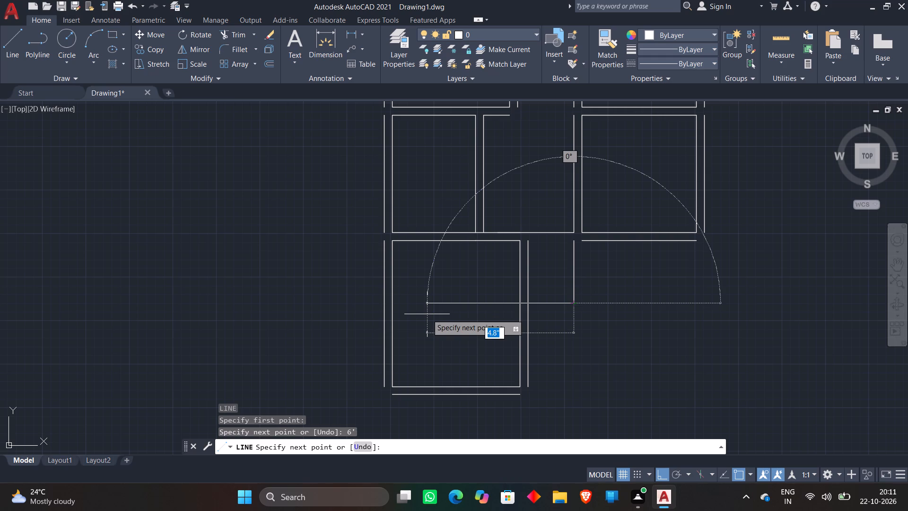
left_click(427, 314)
key("Escape")
Trim the horizontal line where it crosses the 12'3" wide room's right wall and runs inside that room.
type("tr")
key("space")
scroll(488, 309, "up", 2)
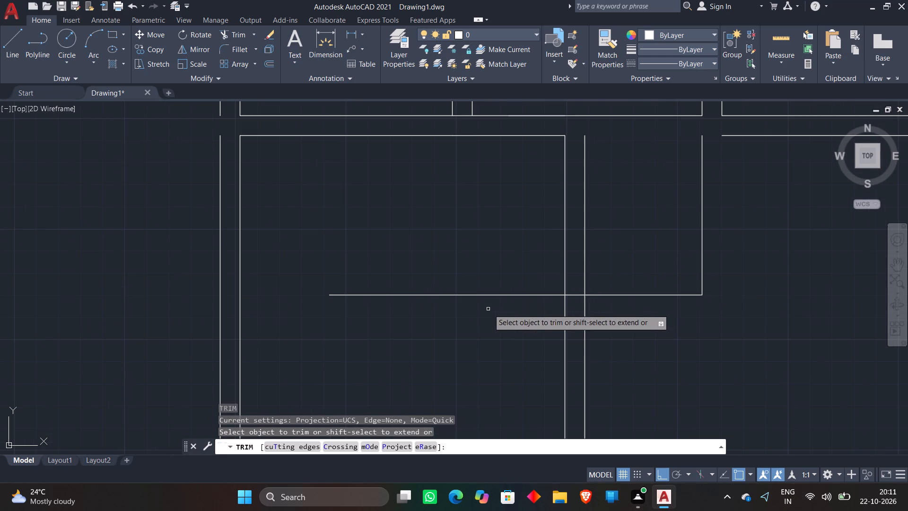
left_click(578, 286)
left_click(578, 308)
left_click(534, 279)
left_click(505, 329)
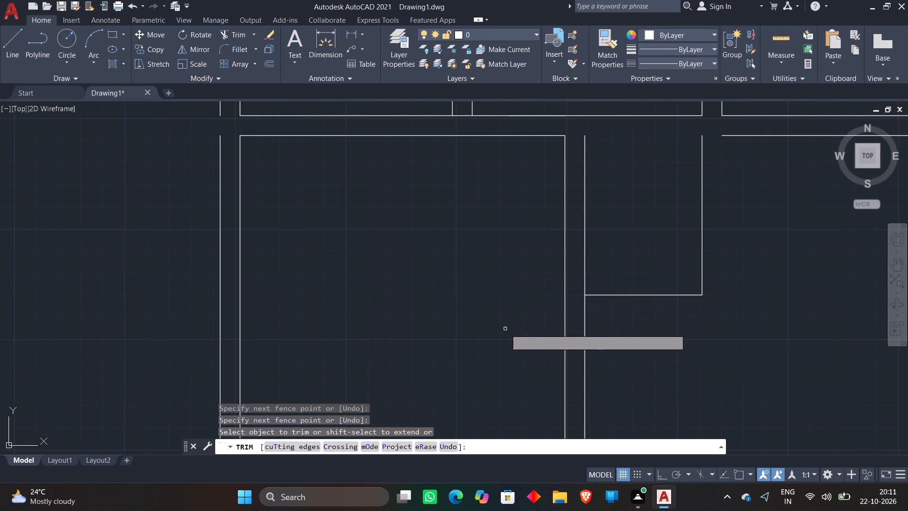
key("Escape")
Offset the right and bottom lines of the 6' deep space outward by 9" for its walls.
key("o")
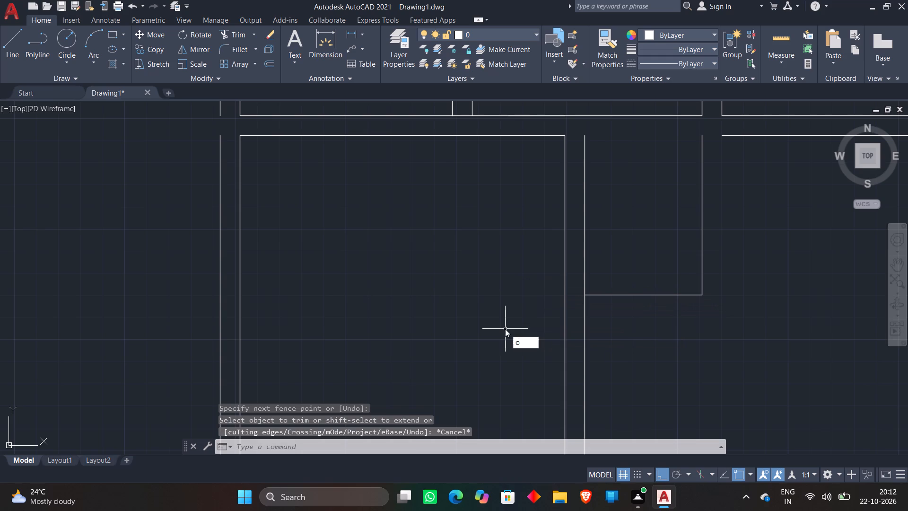
key("Return")
key("Return")
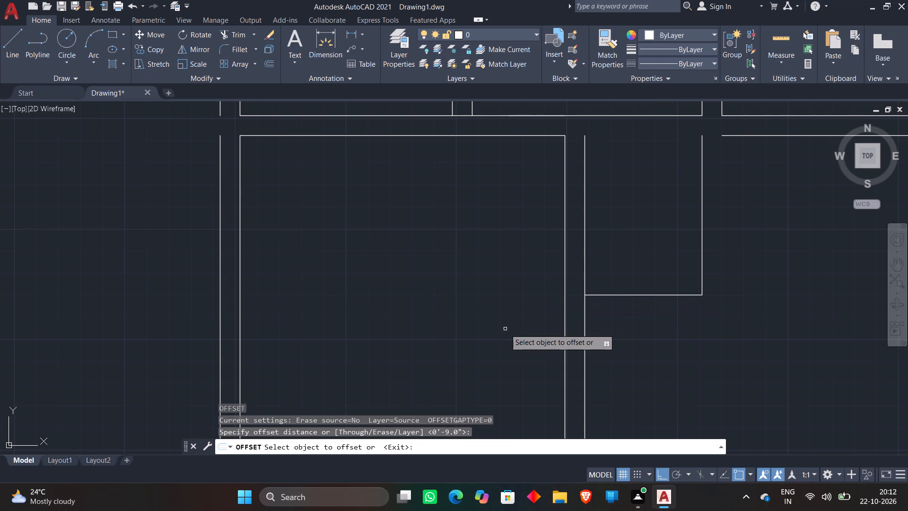
left_click(700, 264)
left_click(762, 256)
left_click(670, 296)
left_click(642, 357)
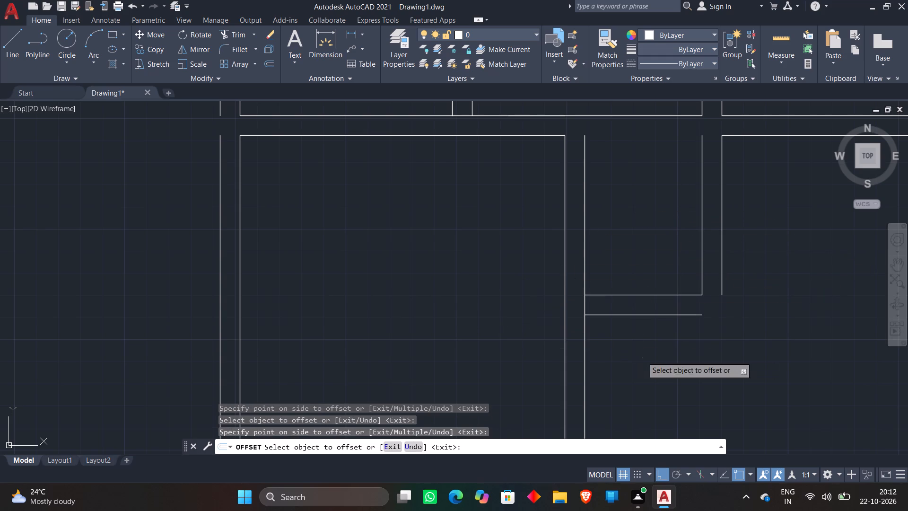
key("Escape")
Trim the 12'3" wide room's right outer wall line between the two lines of the 6' deep space's bottom wall.
key("t")
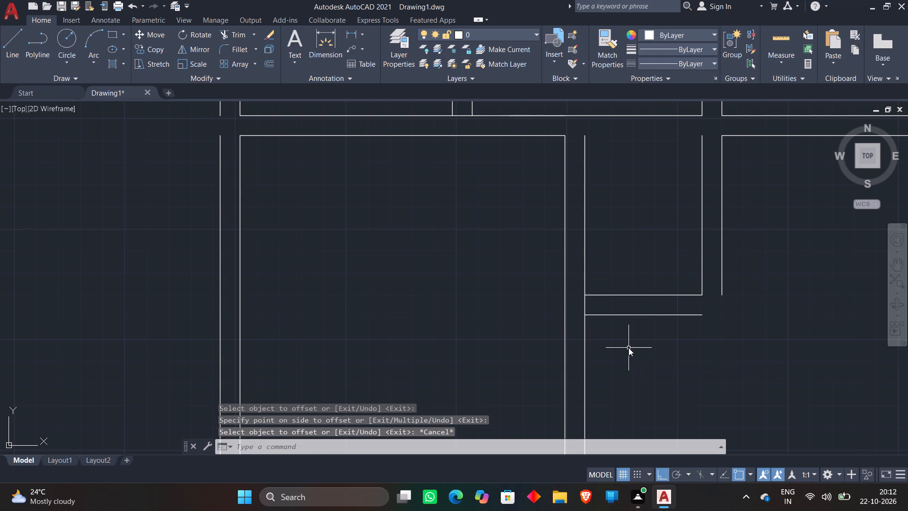
type("r")
key("space")
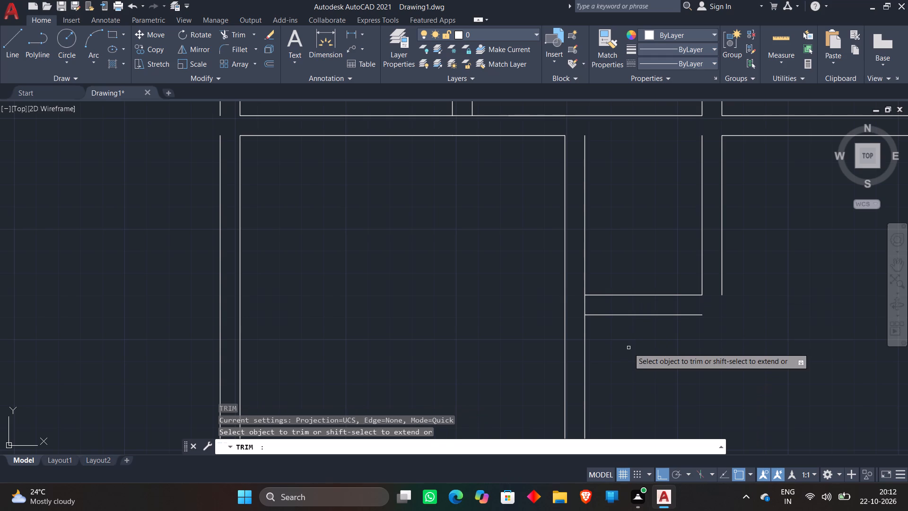
scroll(559, 322, "up", 2)
left_click(640, 282)
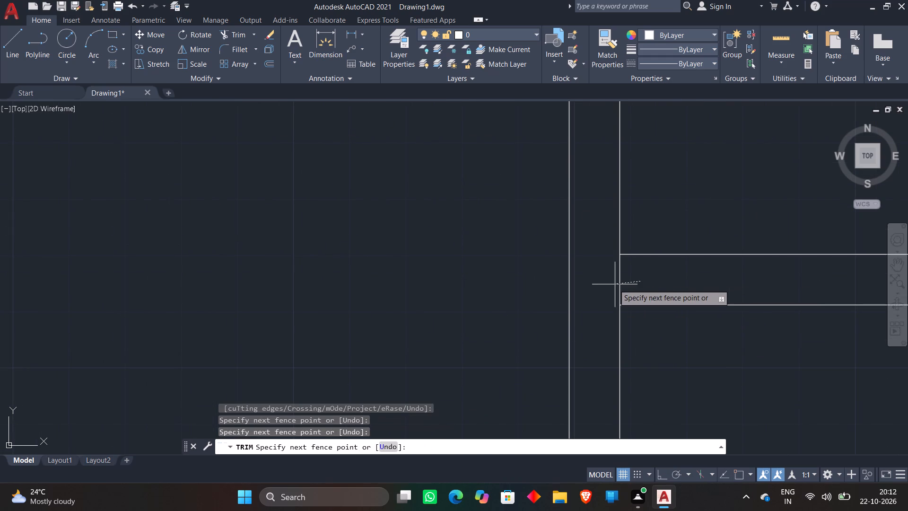
left_click(613, 285)
scroll(613, 285, "down", 2)
key("Escape")
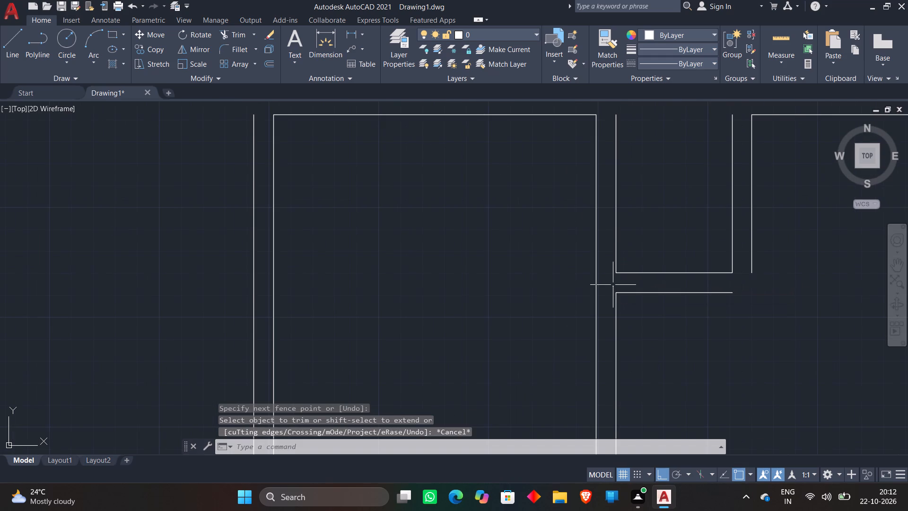
Fillet the open outer wall corner at the bottom right of the 6' deep space into a sharp corner.
scroll(624, 287, "down", 2)
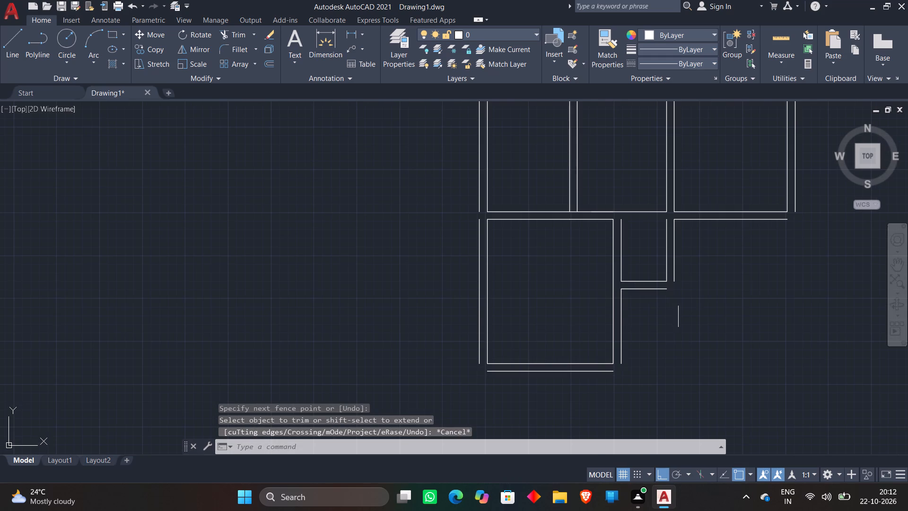
scroll(680, 308, "down", 1)
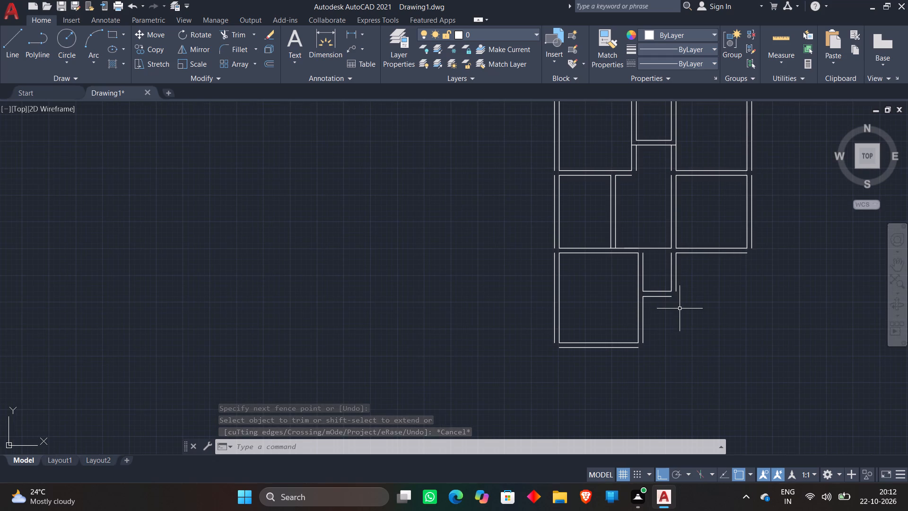
type("f")
key("space")
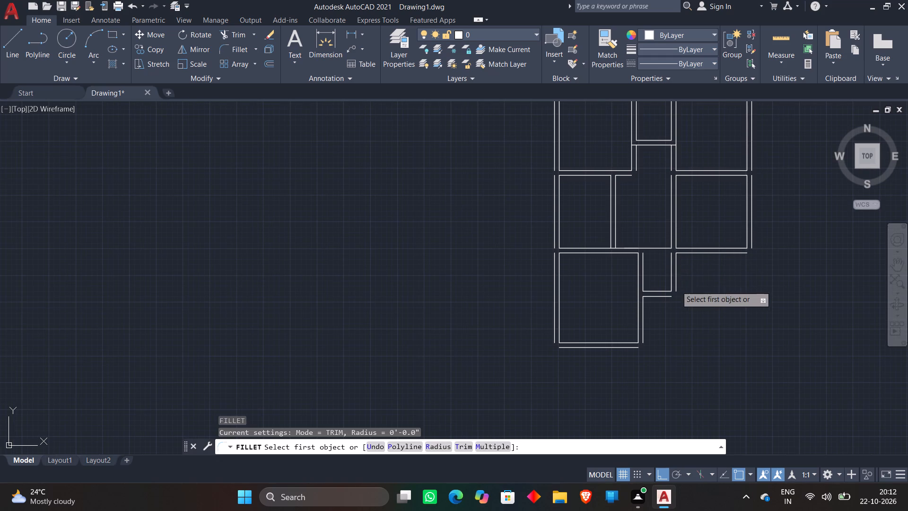
scroll(676, 292, "up", 2)
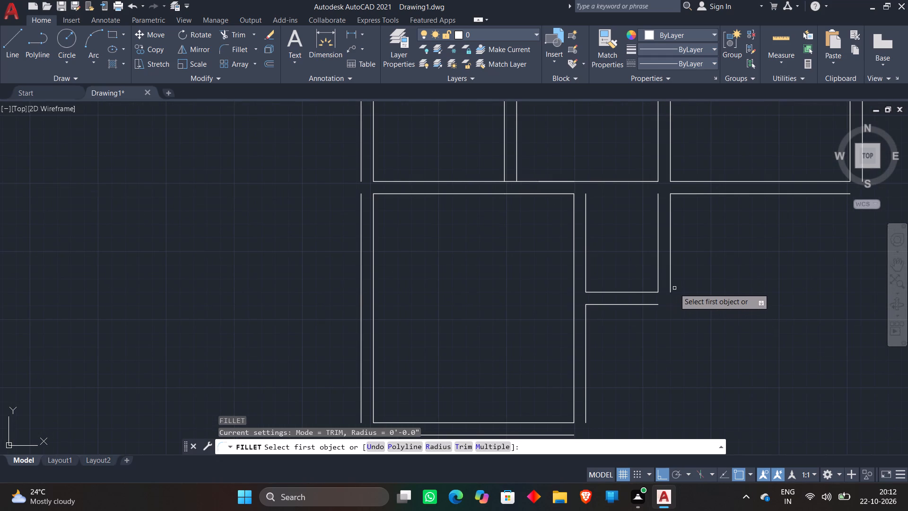
left_click(670, 291)
left_click(659, 306)
Fillet the open bottom-left outer wall corner of the 12'3" wide room into a sharp corner.
scroll(683, 271, "down", 4)
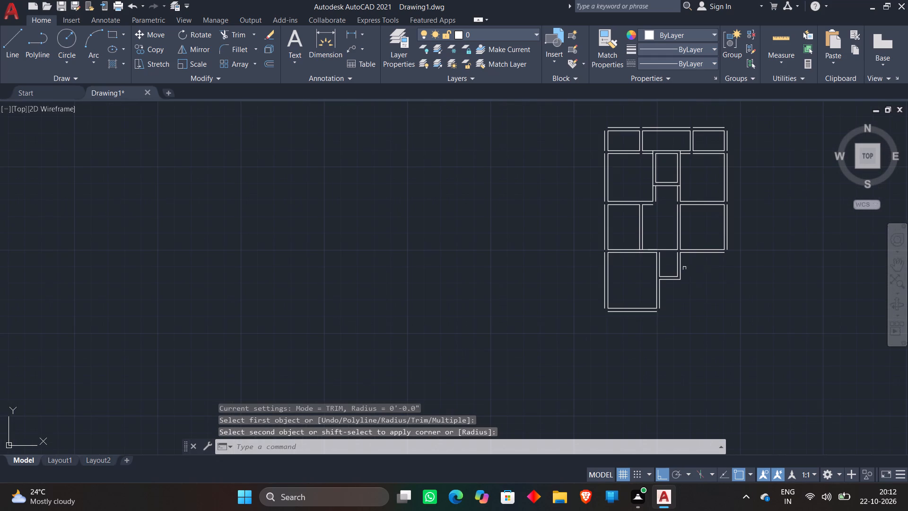
key("space")
scroll(627, 323, "up", 4)
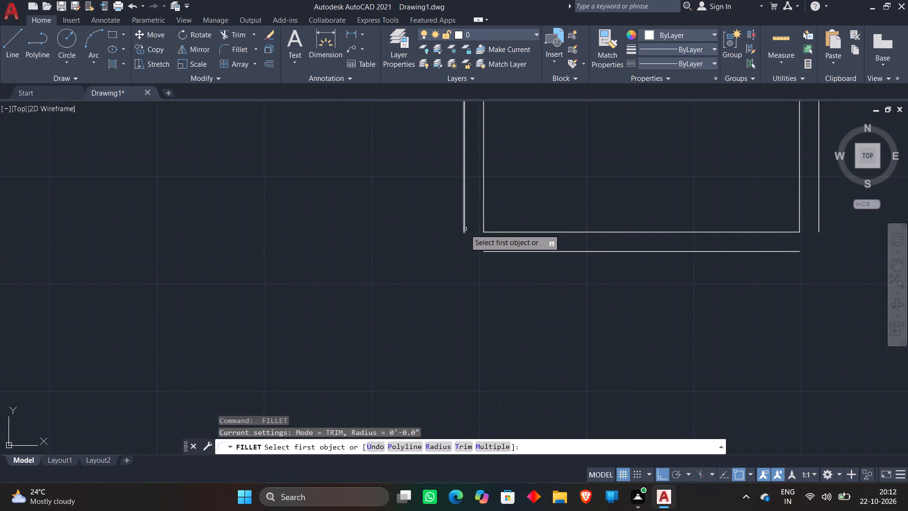
left_click(464, 229)
left_click(484, 252)
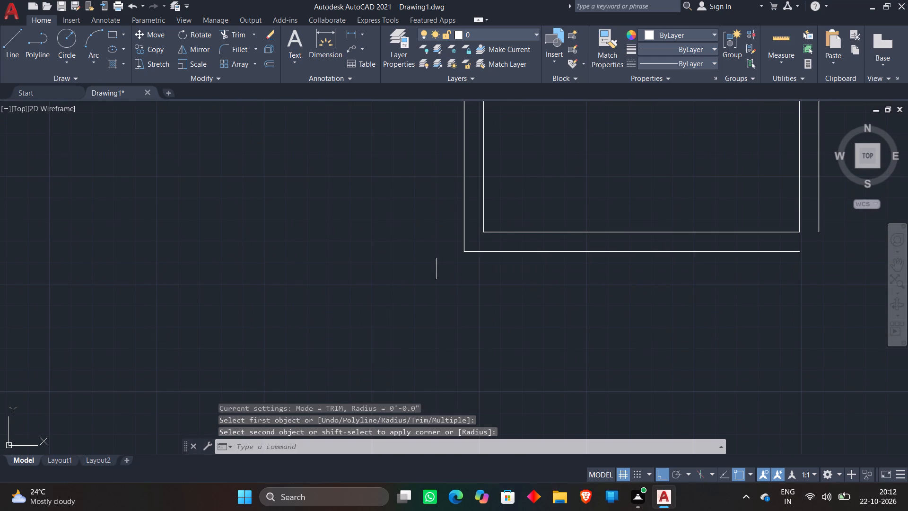
Fillet the top-left and top-right outer wall corners of the whole floor plan into sharp corners.
scroll(428, 252, "down", 4)
middle_click_drag(399, 208, 361, 372)
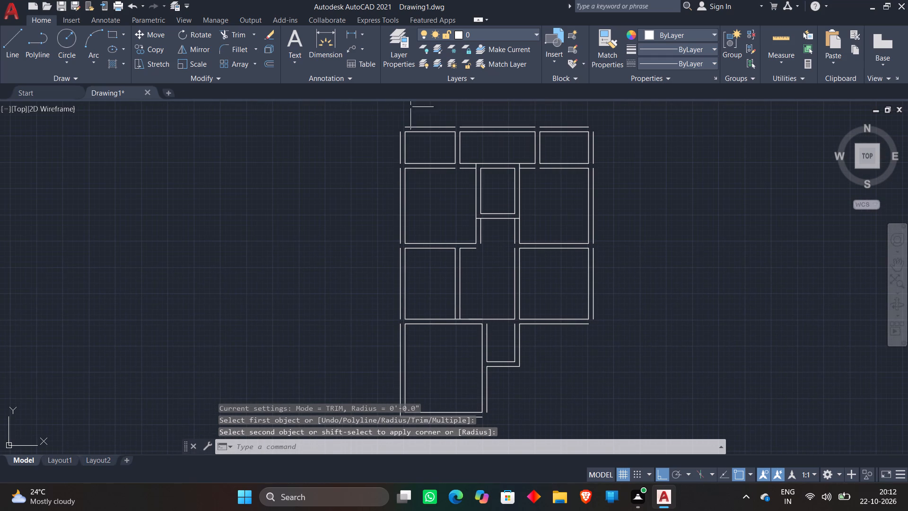
key("space")
scroll(414, 127, "up", 4)
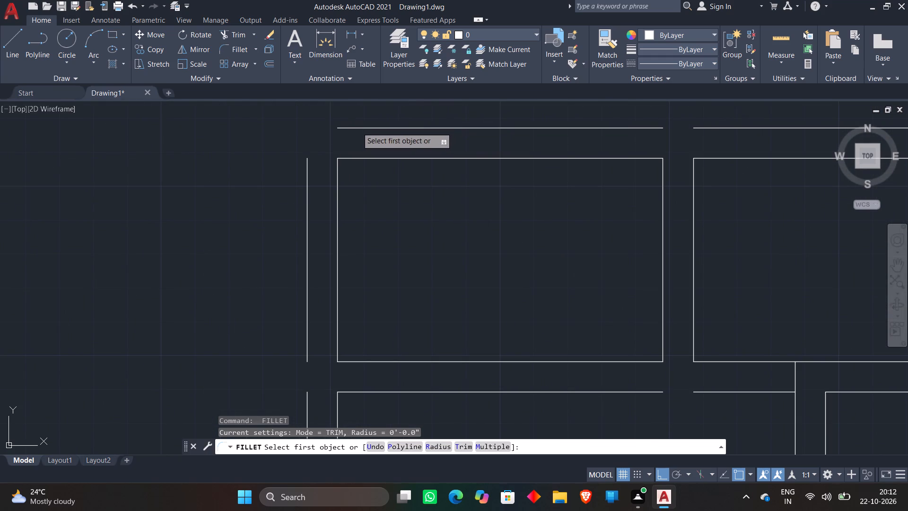
left_click(356, 129)
left_click(308, 161)
scroll(300, 152, "down", 4)
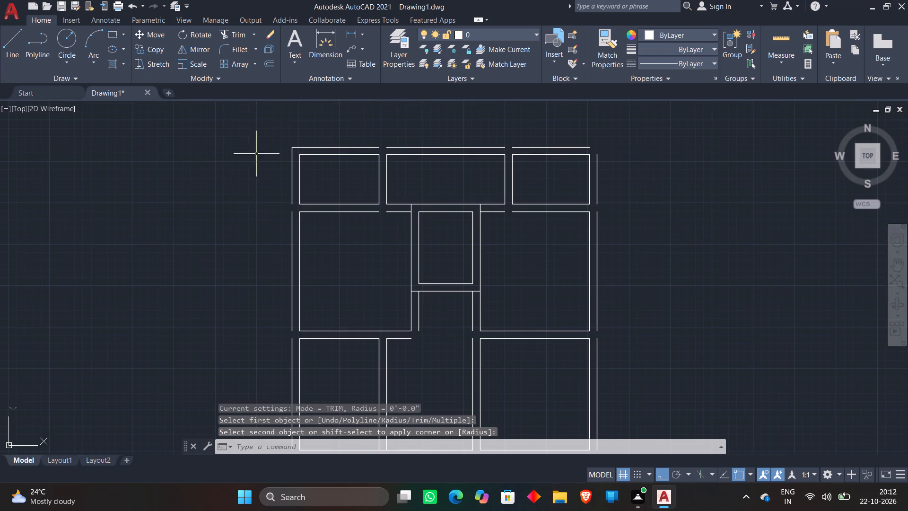
key("space")
scroll(636, 158, "up", 3)
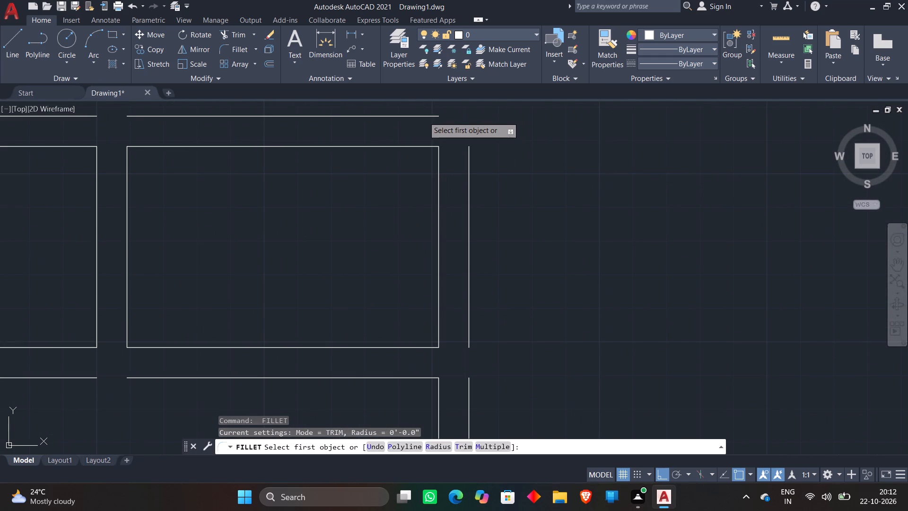
left_click(424, 117)
left_click(470, 152)
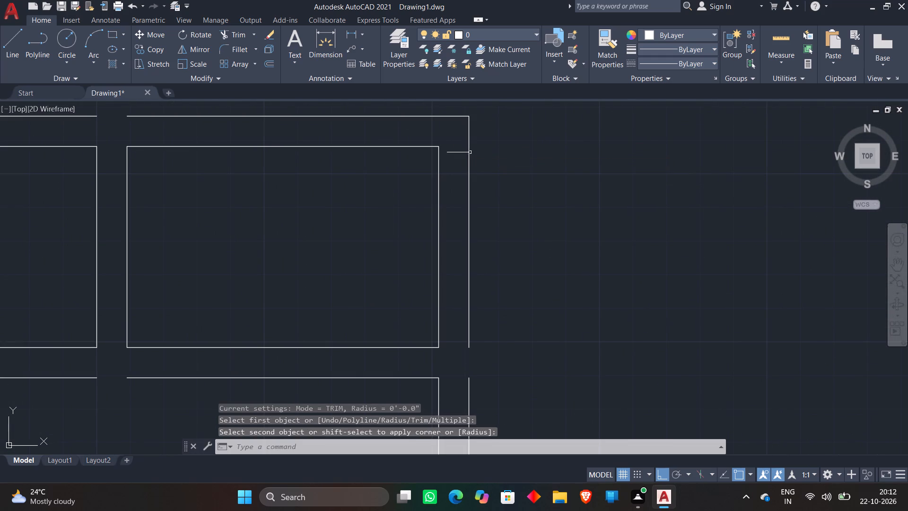
Fillet the bottom-right outer wall corner of the 11' wide room beside the 6' deep space into a sharp corner.
scroll(535, 138, "down", 5)
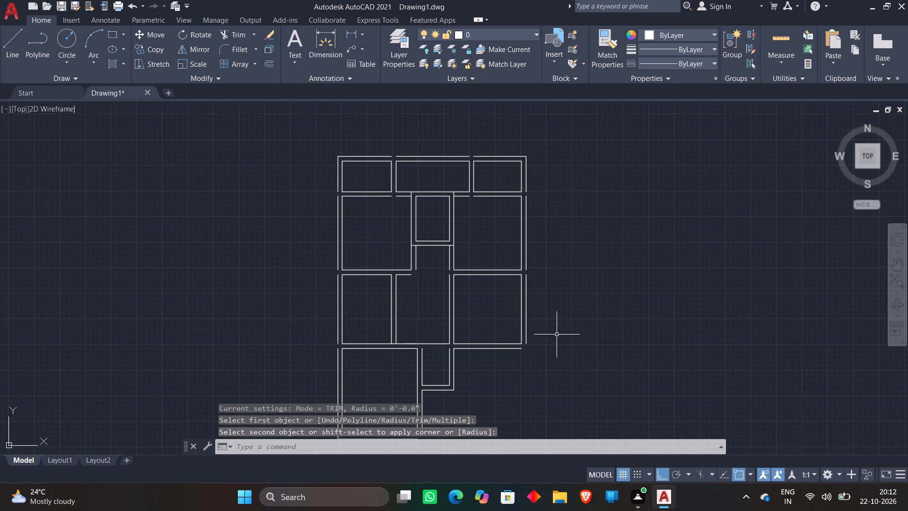
key("space")
scroll(540, 354, "up", 5)
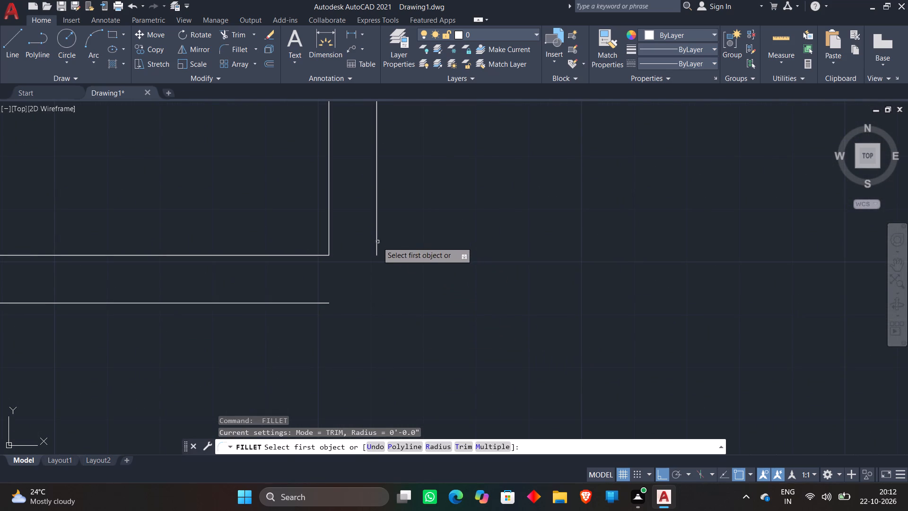
left_click(377, 242)
left_click(325, 302)
Fillet the bottom-right outer wall corner of the 12'3" wide room into a sharp corner.
scroll(552, 252, "down", 4)
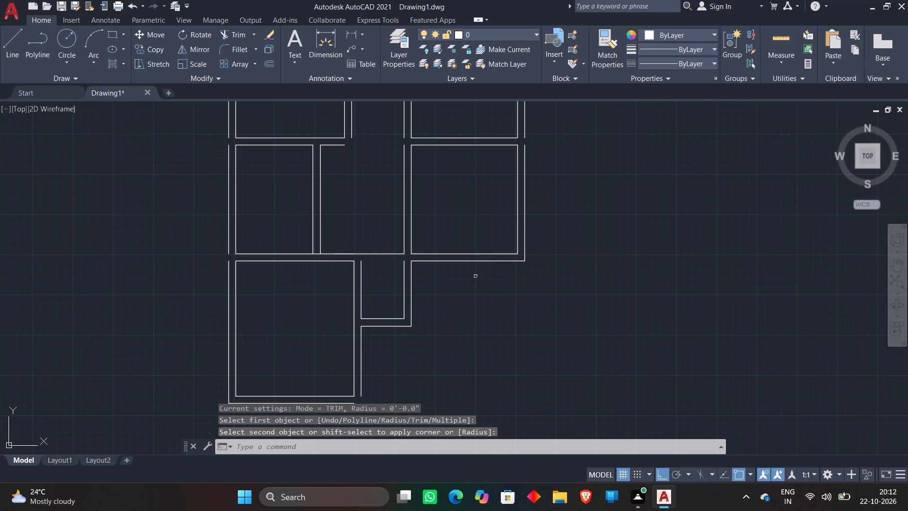
scroll(439, 286, "down", 2)
scroll(424, 342, "up", 3)
key("space")
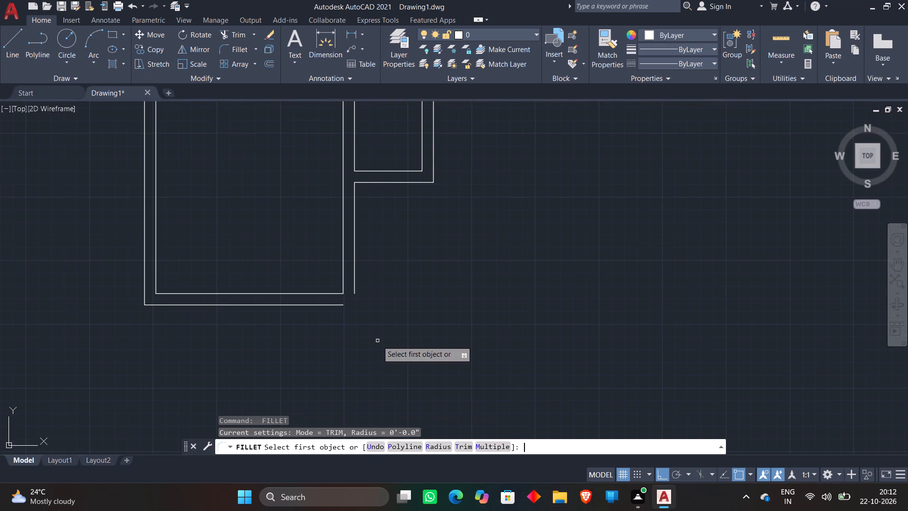
left_click(341, 304)
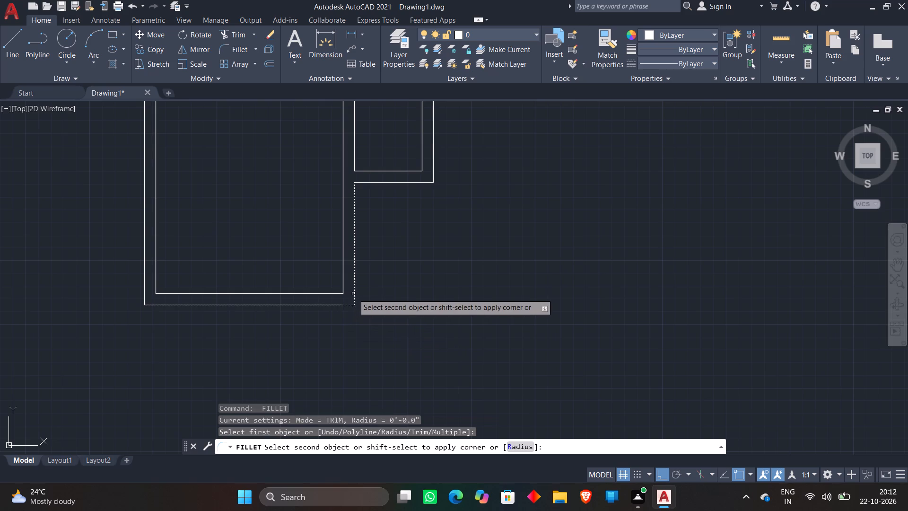
left_click(354, 294)
scroll(459, 275, "down", 4)
middle_click_drag(486, 254, 489, 279)
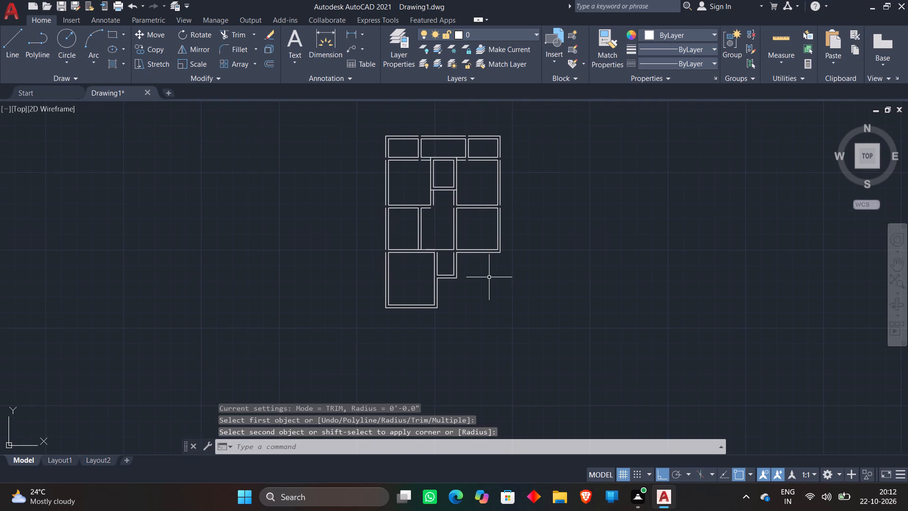
key("Escape")
Extend the outer wall lines along the plan's top, right and left sides across the gaps at the cross walls.
scroll(530, 161, "up", 2)
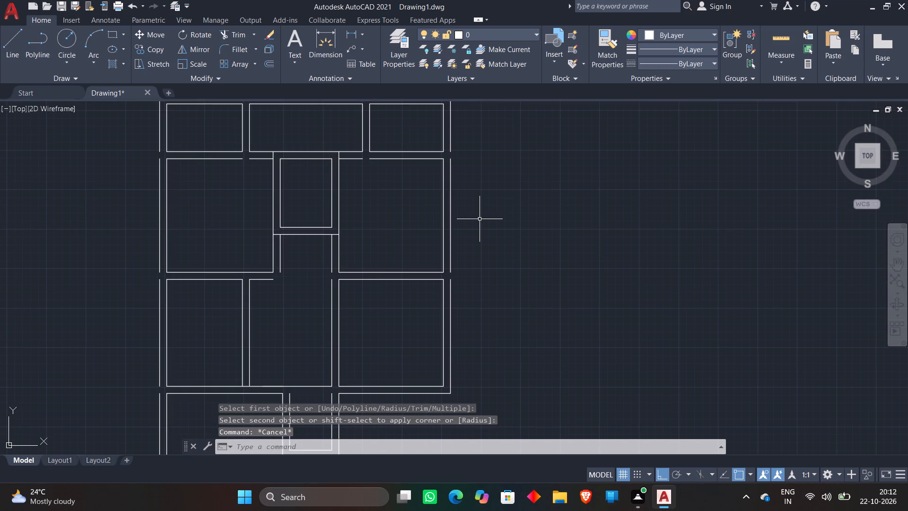
type("ex")
key("space")
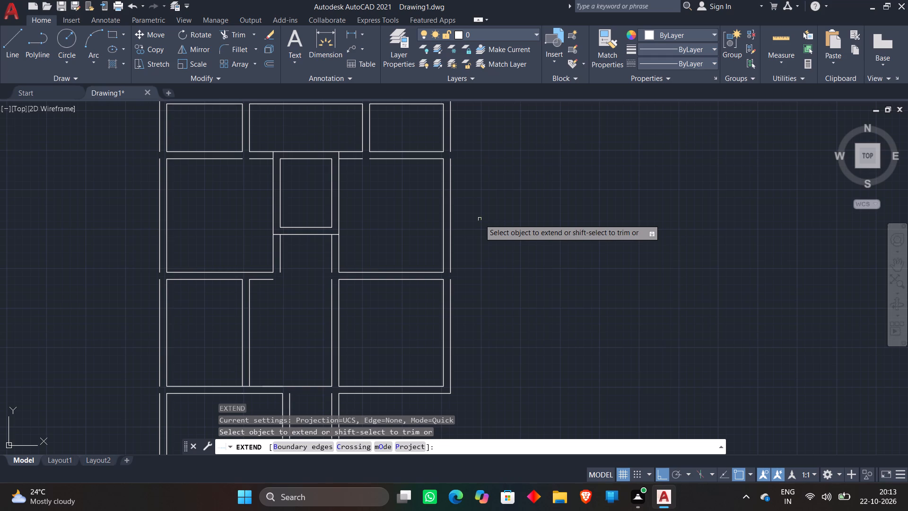
scroll(487, 221, "down", 2)
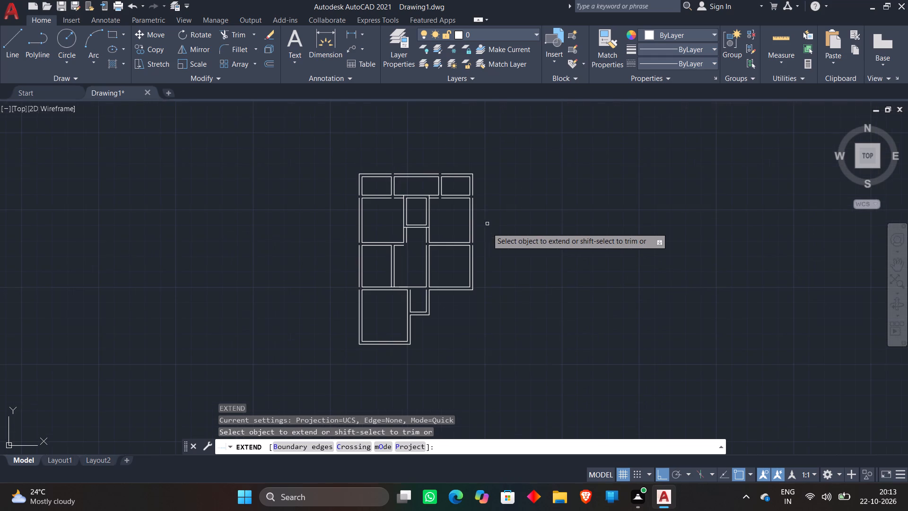
scroll(401, 174, "up", 1)
left_click(384, 175)
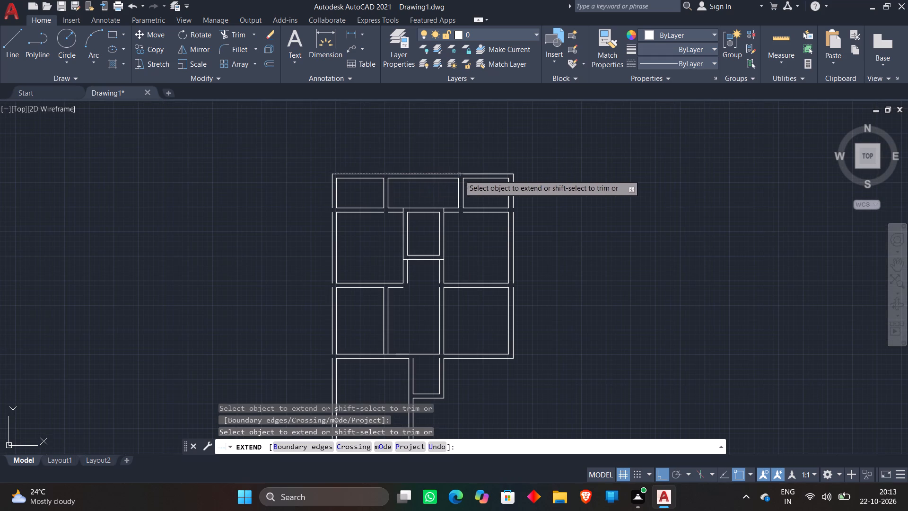
left_click(514, 206)
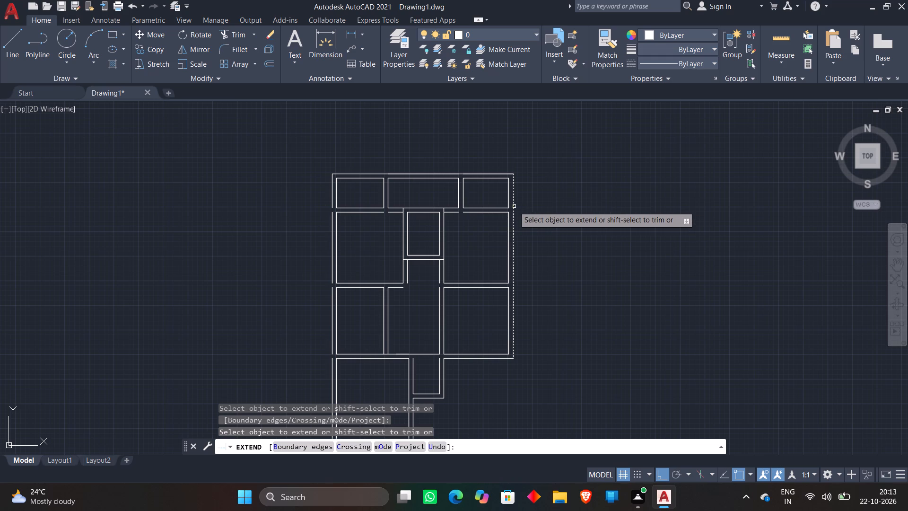
left_click(332, 216)
left_click(331, 283)
scroll(311, 239, "down", 2)
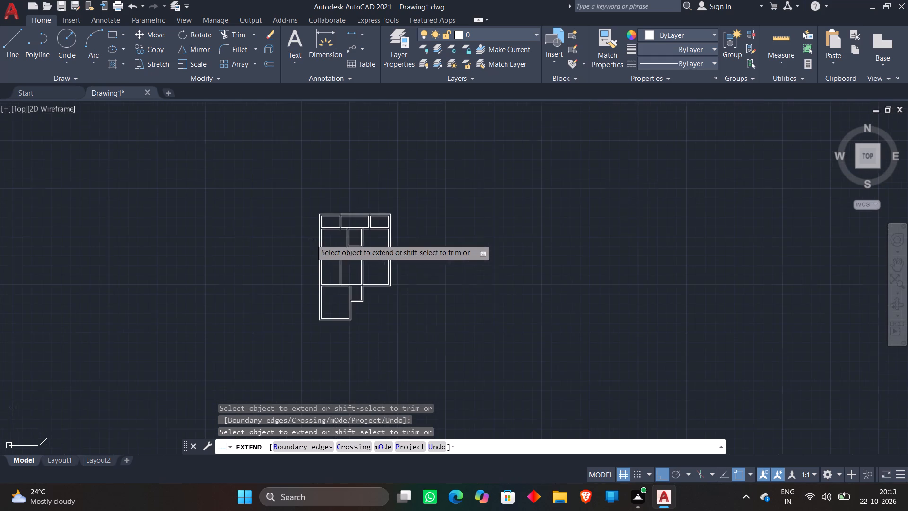
scroll(333, 323, "up", 4)
scroll(428, 269, "down", 1)
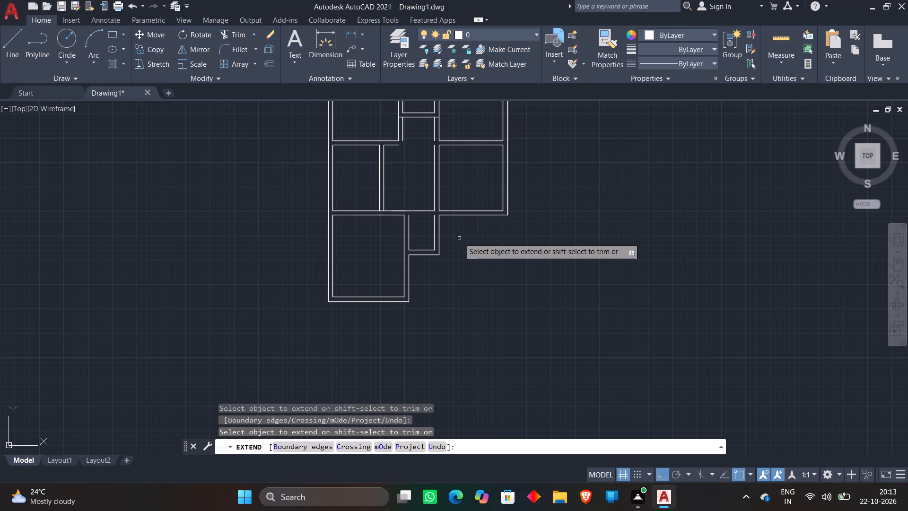
key("Escape")
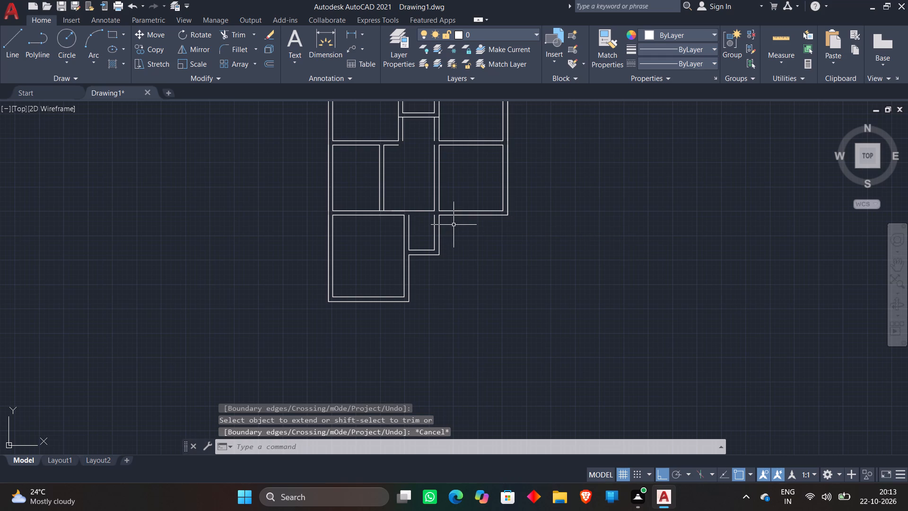
Draw a horizontal line closing the top of the 6' deep space between its left and right inner wall lines.
type("l")
key("space")
scroll(407, 215, "up", 3)
left_click(407, 215)
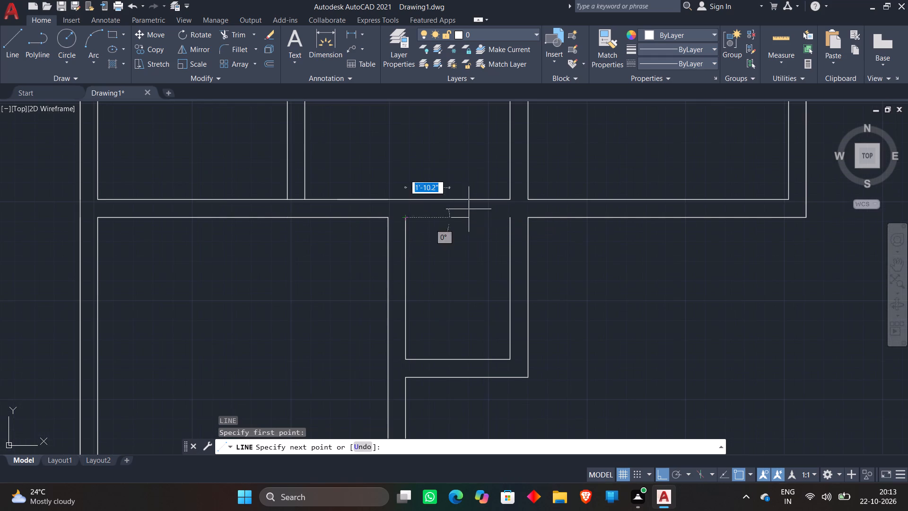
left_click(510, 216)
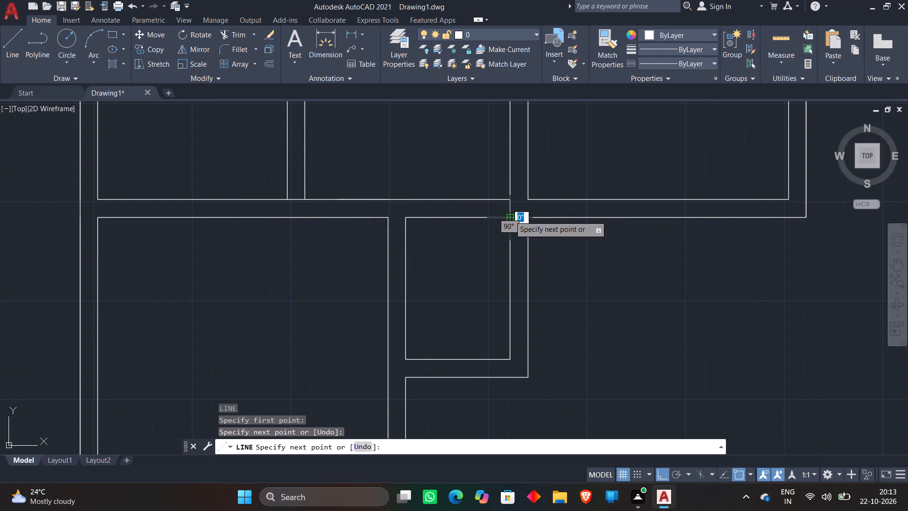
key("Escape")
Fillet the central passage's left wall line with the top wall line of the middle room below it into a sharp corner.
scroll(570, 236, "down", 4)
scroll(544, 179, "up", 2)
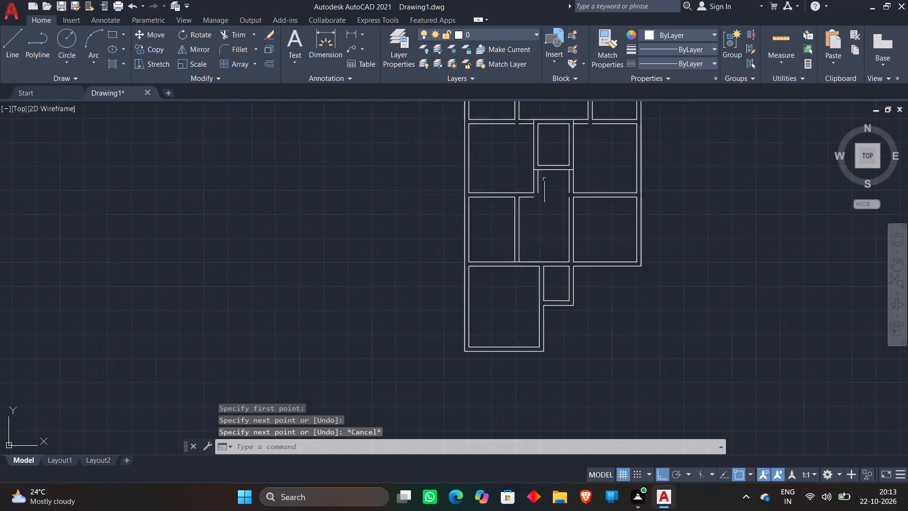
key("f")
key("space")
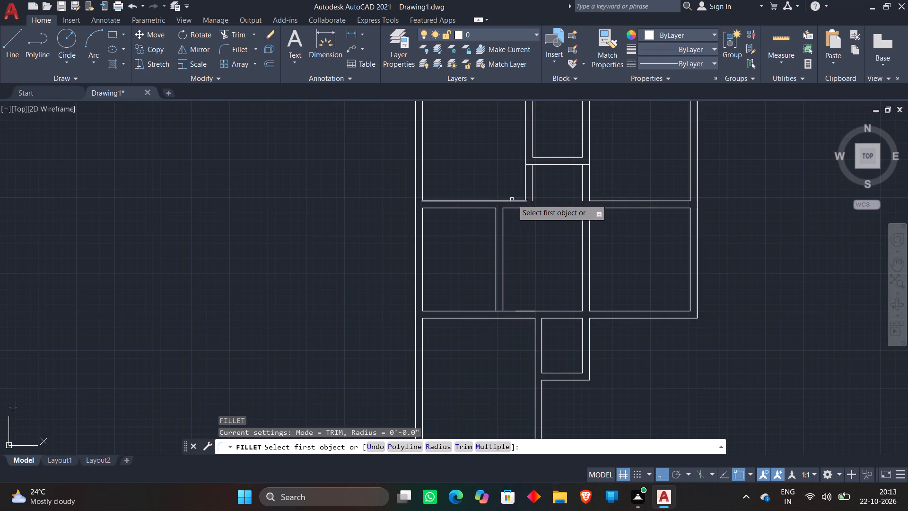
scroll(528, 199, "up", 2)
left_click(536, 193)
left_click(515, 220)
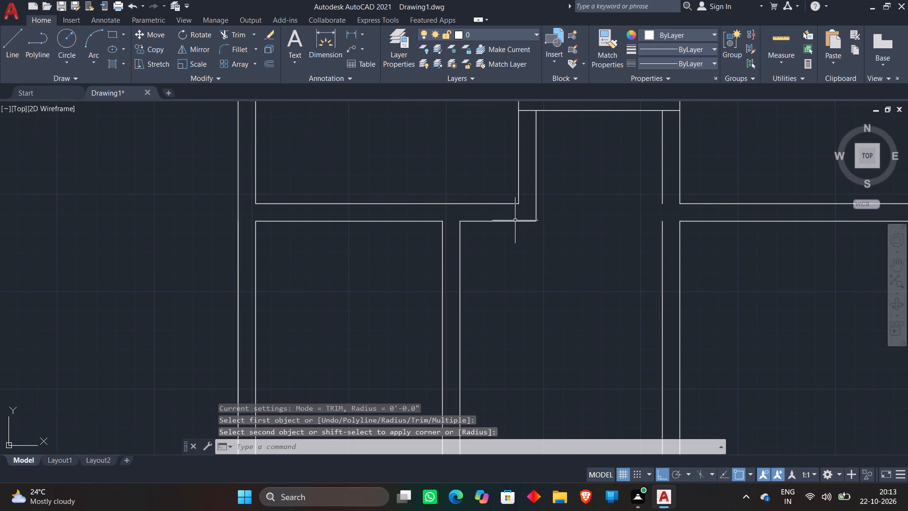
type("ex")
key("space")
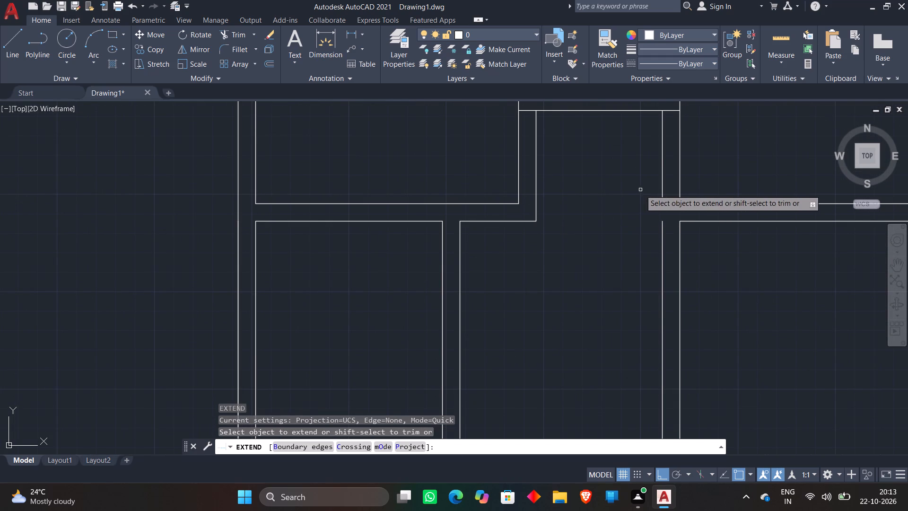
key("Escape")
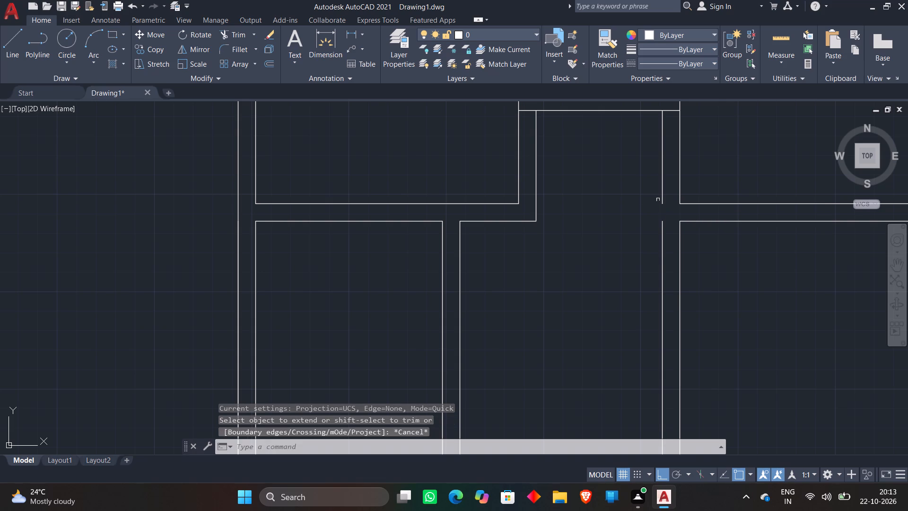
Draw a short vertical line bridging the gap in the right wall line between the central passage and the middle room.
type("l")
key("space")
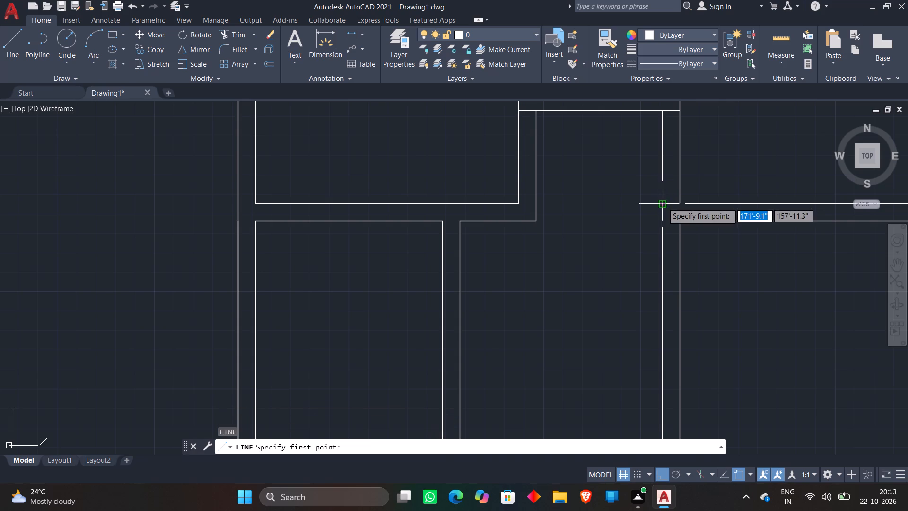
left_click(663, 203)
left_click(663, 217)
key("Escape")
scroll(568, 218, "down", 4)
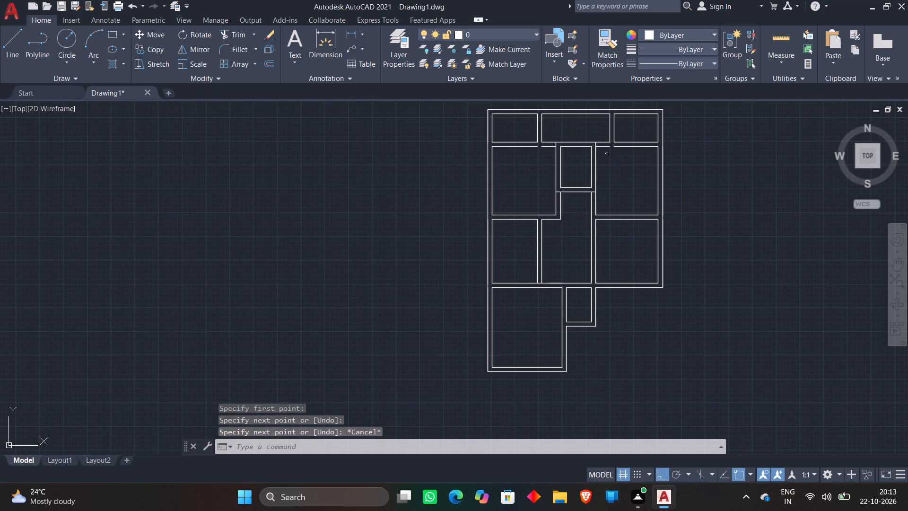
Extend the top wall lines of the two large upper rooms across the gaps below the top row's cross walls.
scroll(528, 151, "up", 2)
type("ex")
key("space")
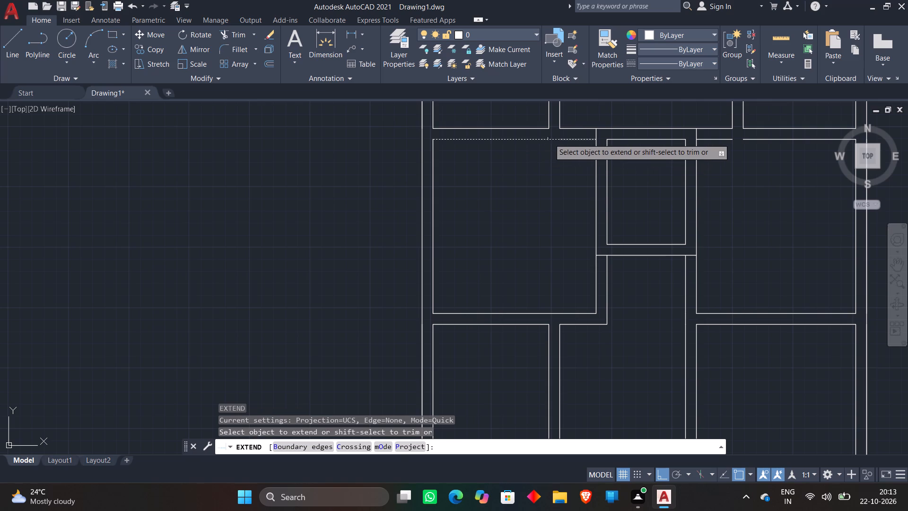
left_click(550, 139)
left_click(725, 140)
scroll(728, 199, "down", 1)
middle_click_drag(726, 198, 661, 213)
key("Escape")
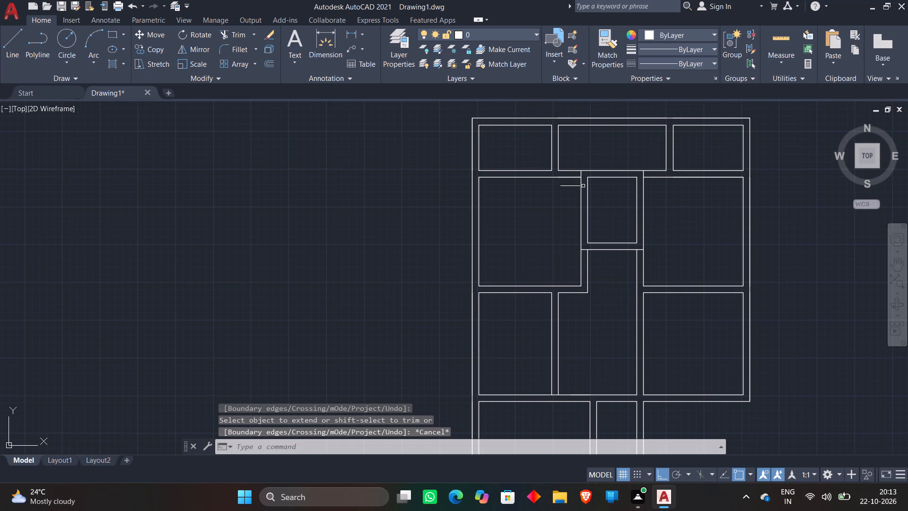
Offset both faces of the top row's left cross wall by 2" into the rooms on either side.
scroll(533, 138, "up", 2)
middle_click_drag(533, 138, 438, 192)
key("o")
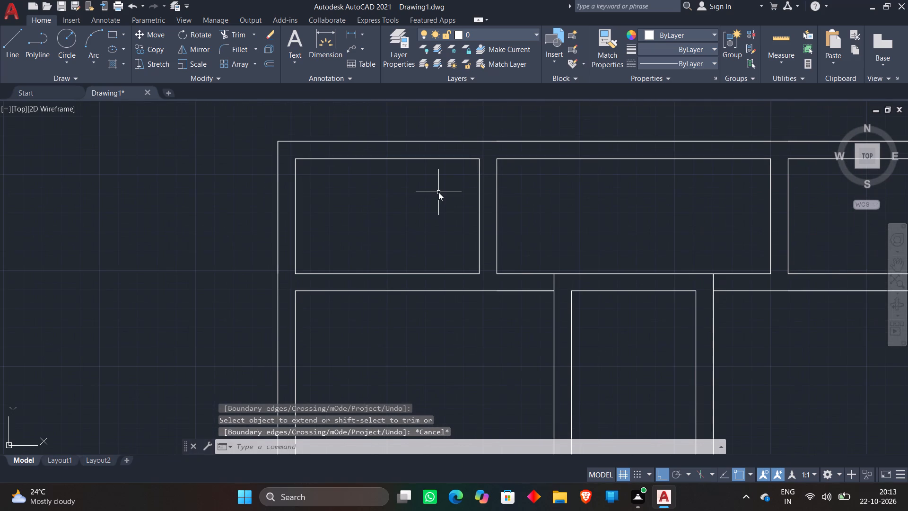
key("Return")
key("2")
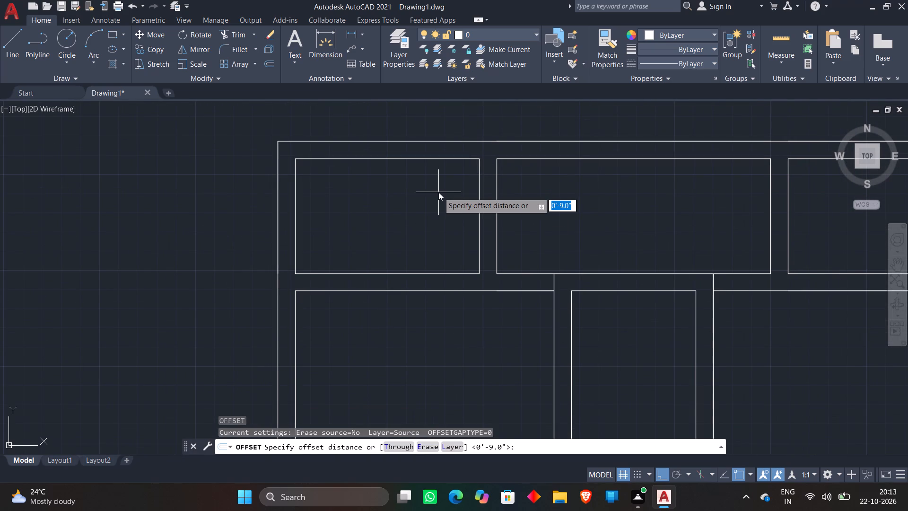
key("shift+quotedbl")
key("Return")
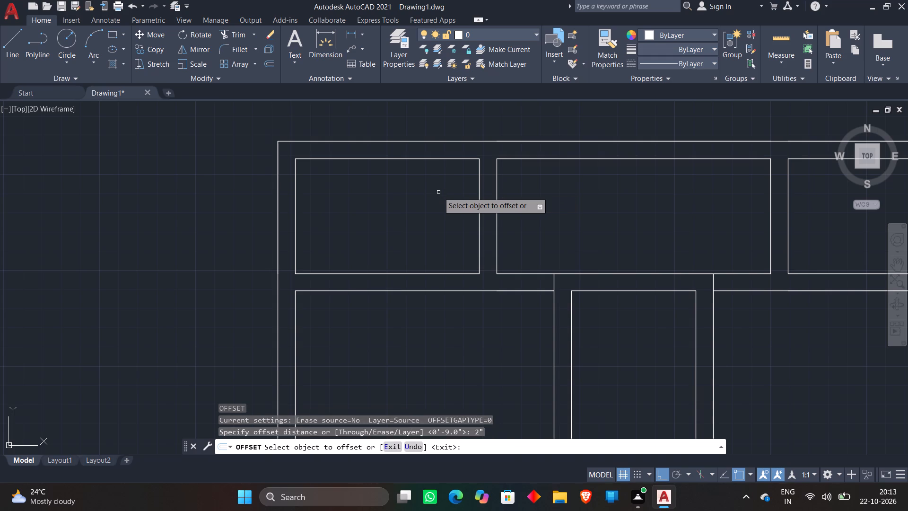
left_click(478, 229)
left_click(441, 232)
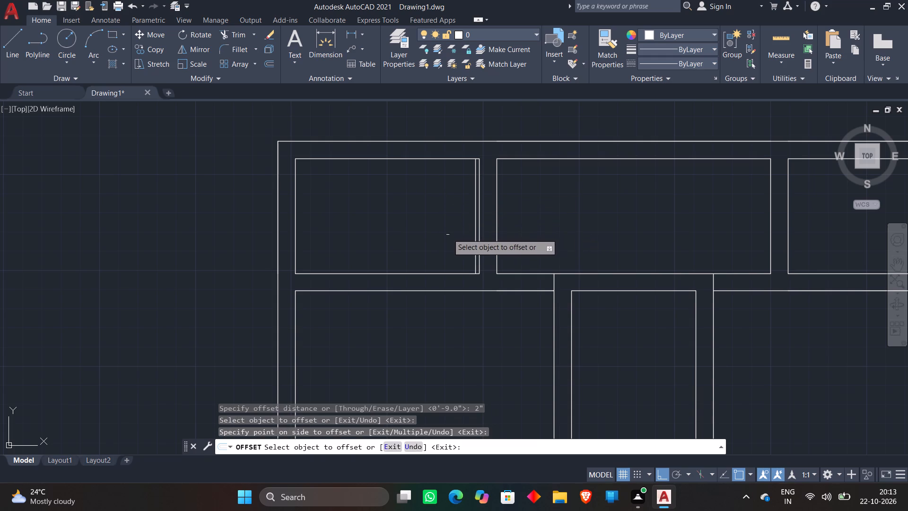
scroll(565, 242, "down", 1)
scroll(545, 244, "up", 2)
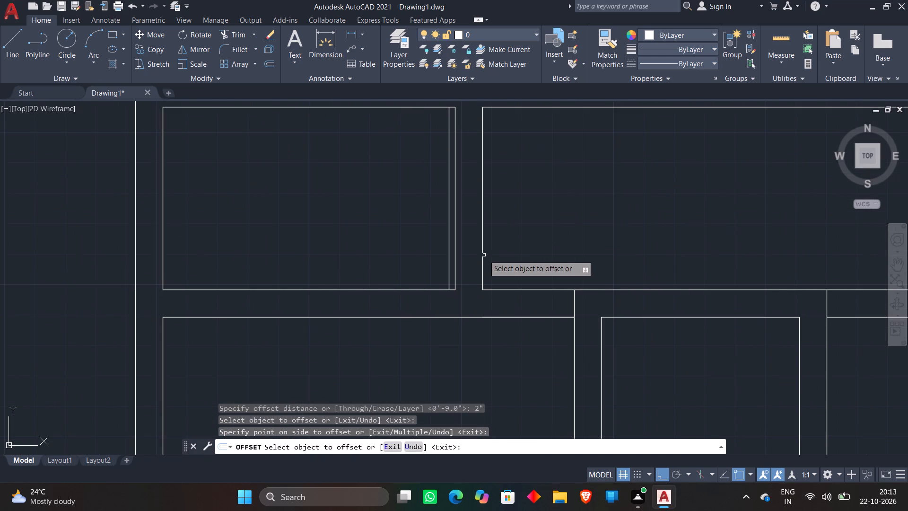
left_click(481, 258)
left_click(585, 256)
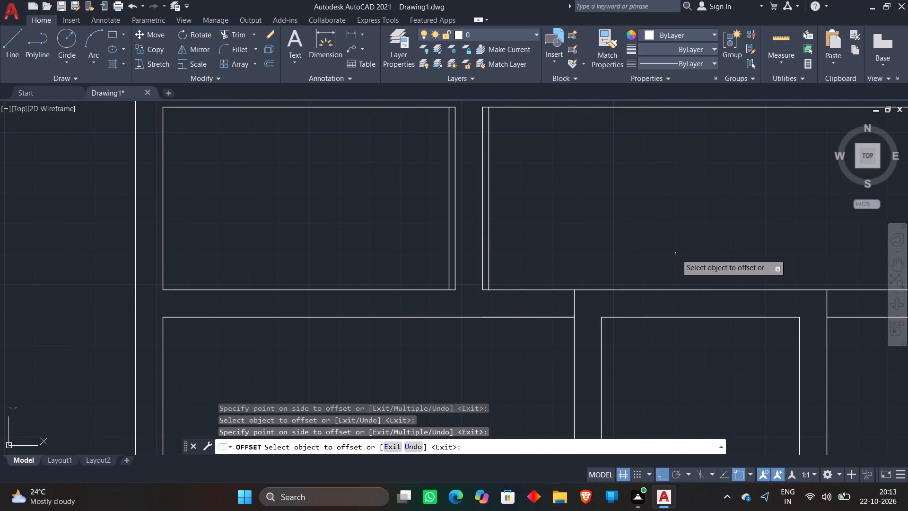
Offset both faces of the top row's right cross wall by 2" into the rooms on either side.
scroll(685, 254, "down", 2)
middle_click_drag(685, 254, 504, 292)
scroll(567, 287, "up", 2)
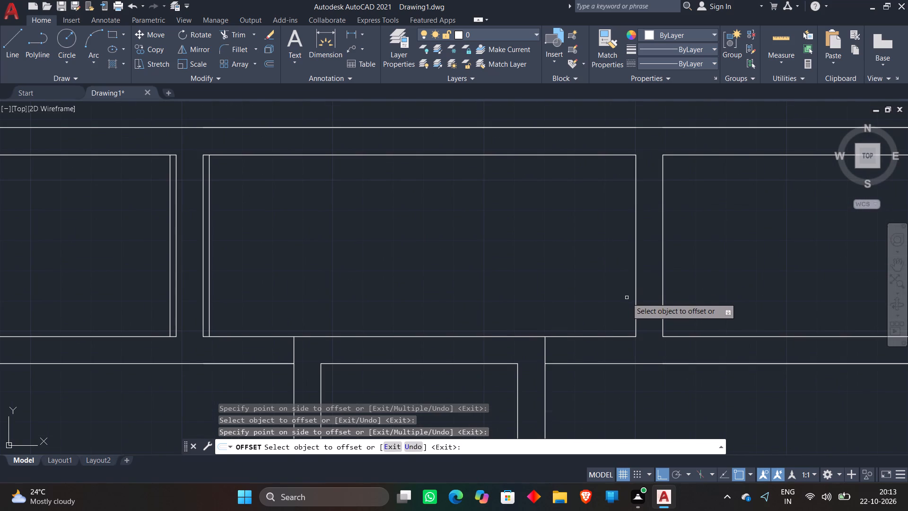
left_click(636, 309)
left_click(599, 310)
scroll(693, 287, "down", 2)
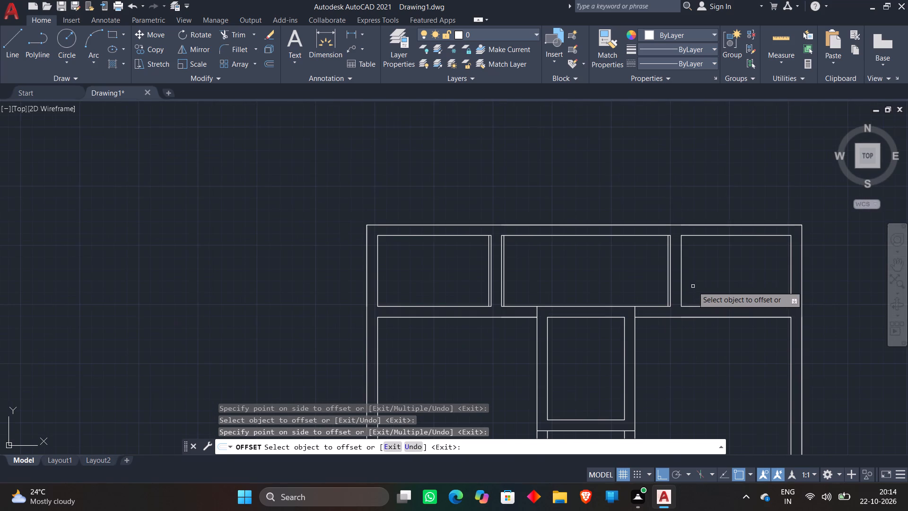
middle_click_drag(693, 286, 611, 315)
left_click(599, 313)
left_click(612, 311)
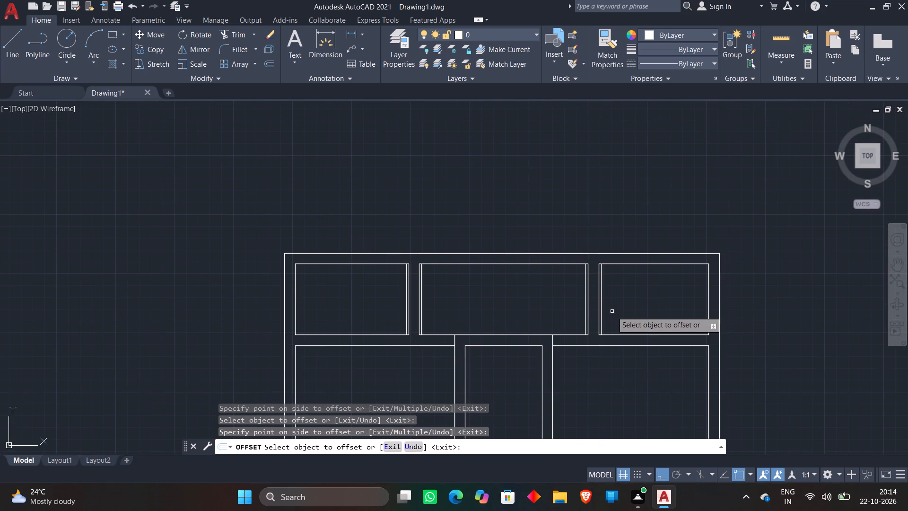
Offset the bottom lines of the two large upper rooms and the small central room's right line 2" inward.
scroll(612, 311, "down", 2)
middle_click_drag(539, 351, 564, 259)
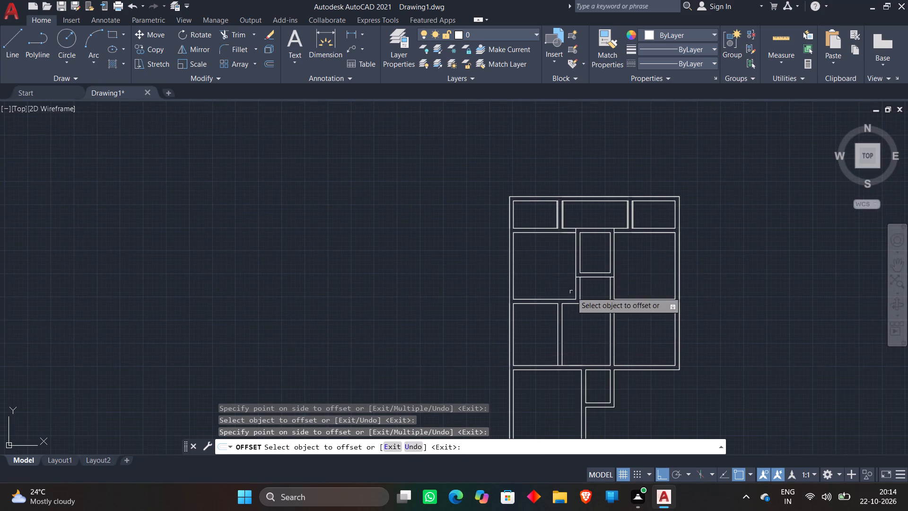
scroll(571, 293, "up", 1)
left_click(567, 303)
left_click(565, 277)
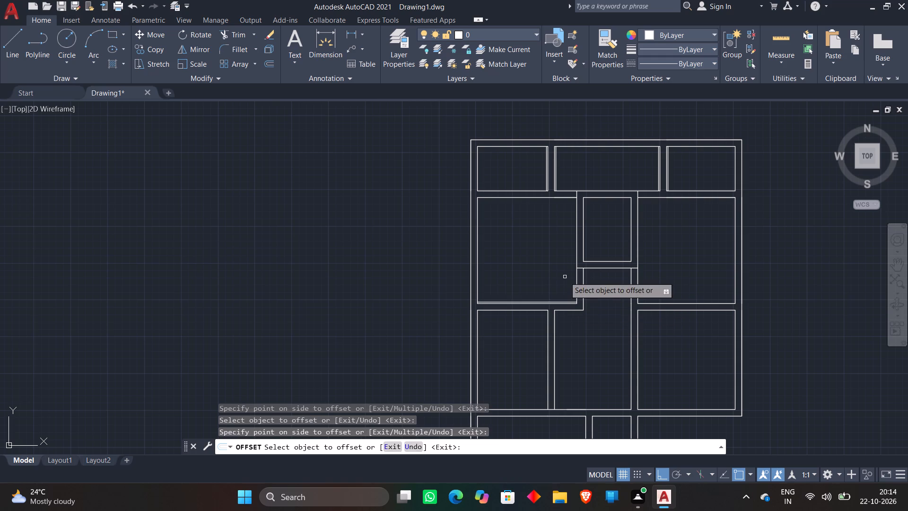
scroll(610, 254, "up", 2)
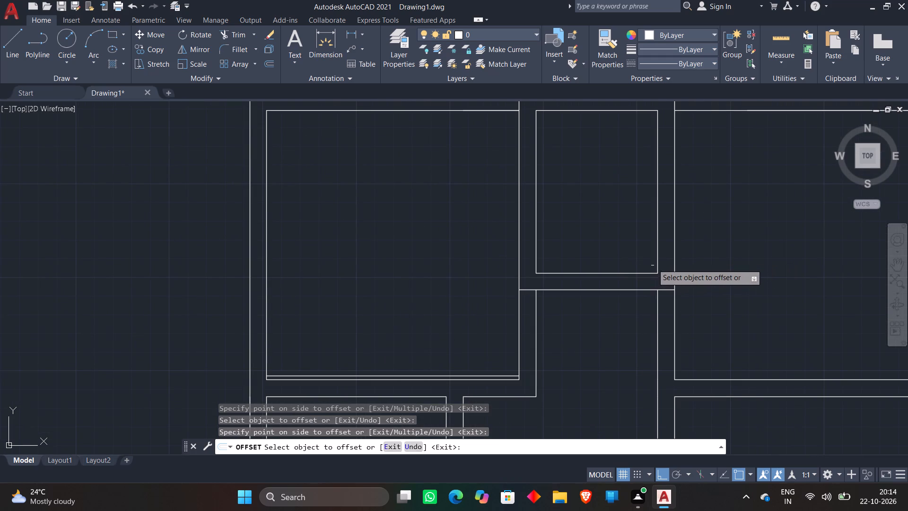
left_click(657, 264)
left_click(567, 268)
scroll(715, 259, "down", 2)
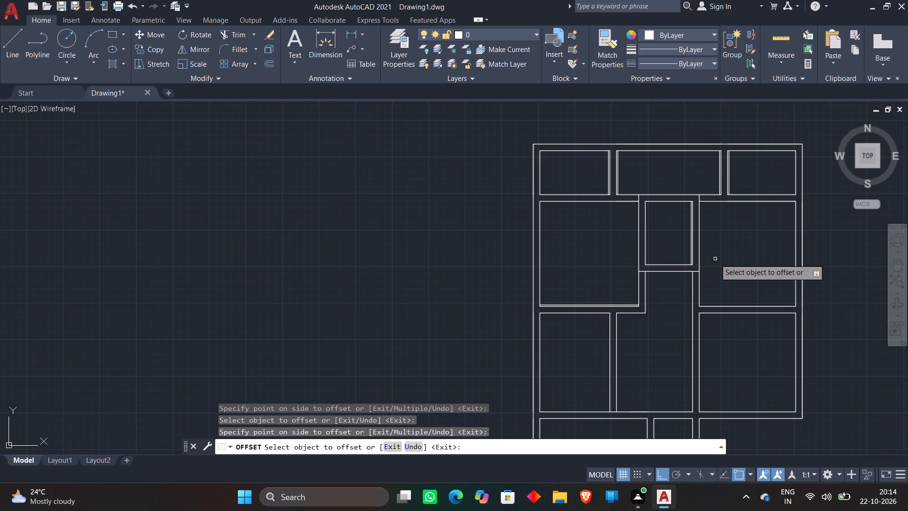
left_click(724, 306)
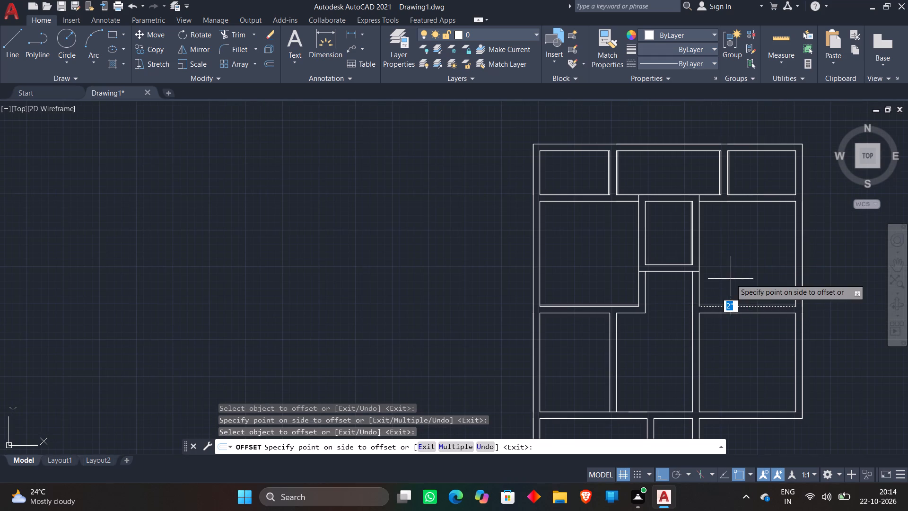
left_click(731, 279)
Offset the left wall line of the room on the right, below the large upper-right room, 2" inward.
scroll(731, 279, "down", 3)
scroll(730, 314, "up", 3)
left_click(692, 298)
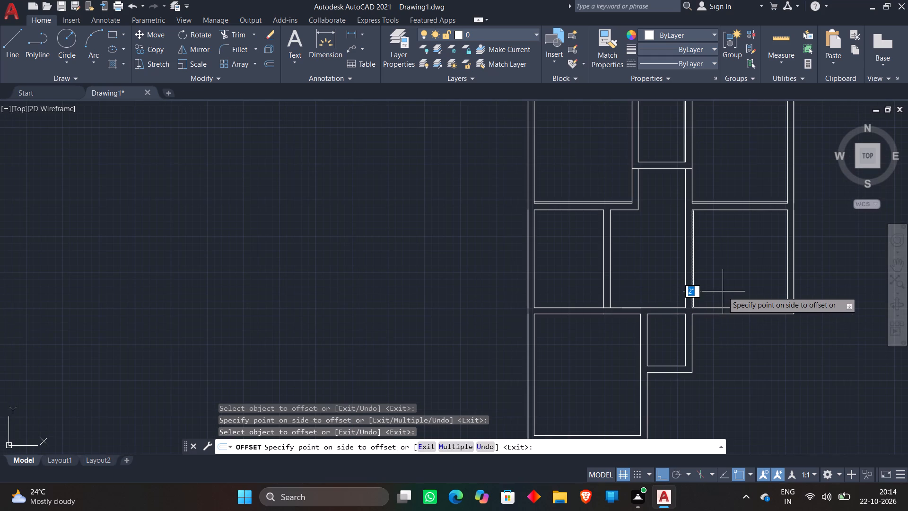
left_click(723, 291)
Offset the bottom-left room's bottom and right inner lines and the bottom line of the room above it 2" inward.
scroll(630, 330, "up", 2)
scroll(711, 284, "down", 2)
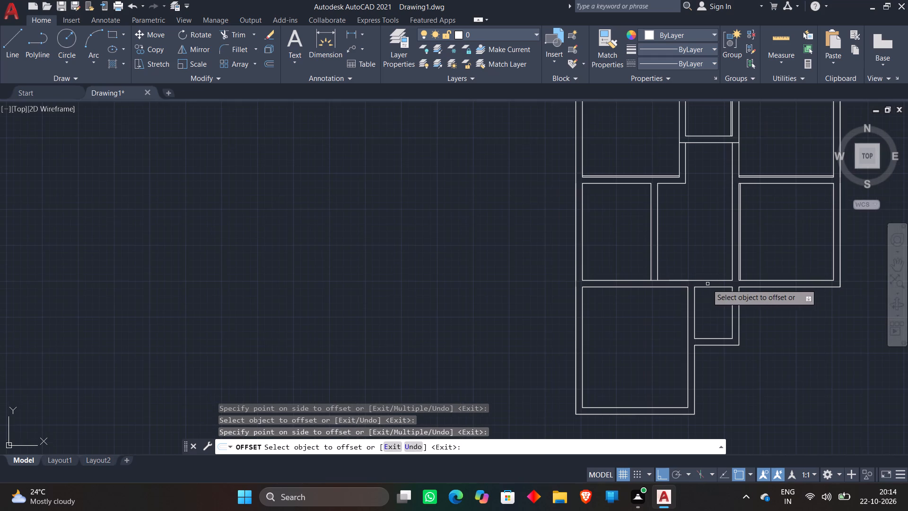
scroll(698, 285, "down", 1)
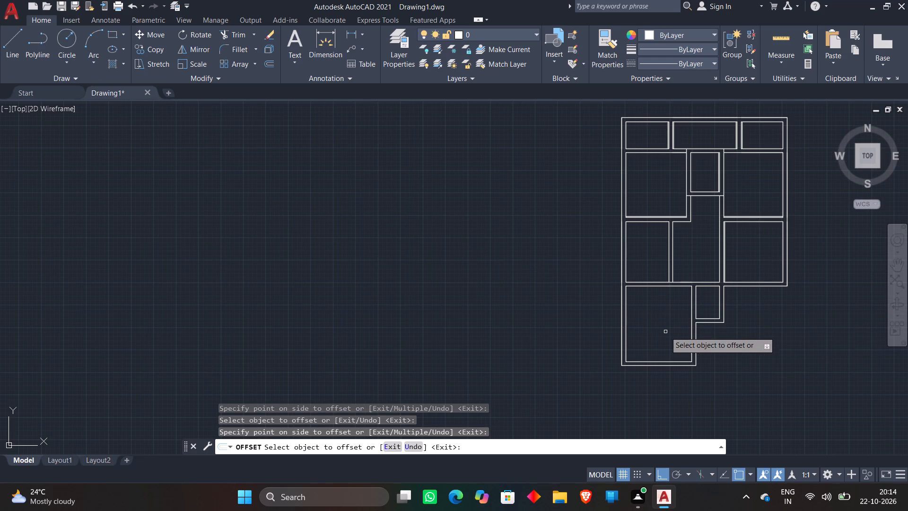
scroll(672, 337, "up", 3)
scroll(693, 376, "down", 2)
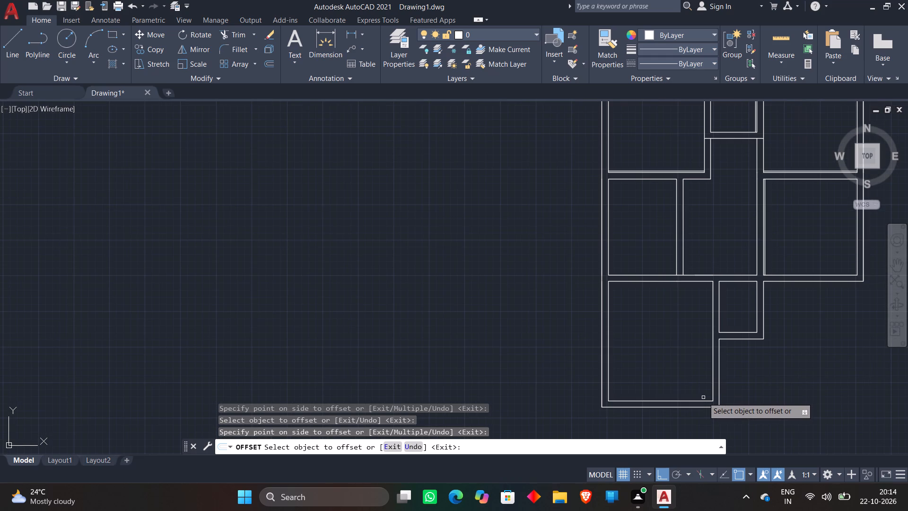
left_click(704, 400)
left_click(696, 369)
scroll(698, 299, "up", 2)
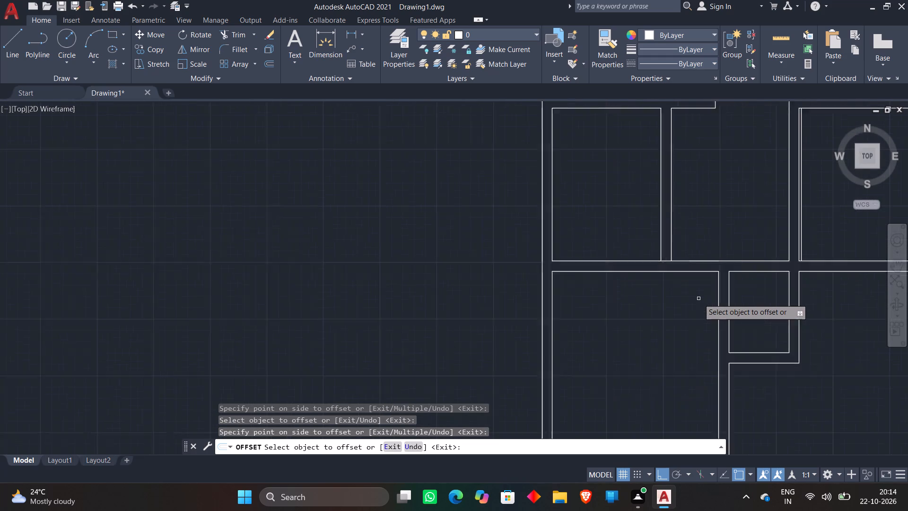
left_click(727, 273)
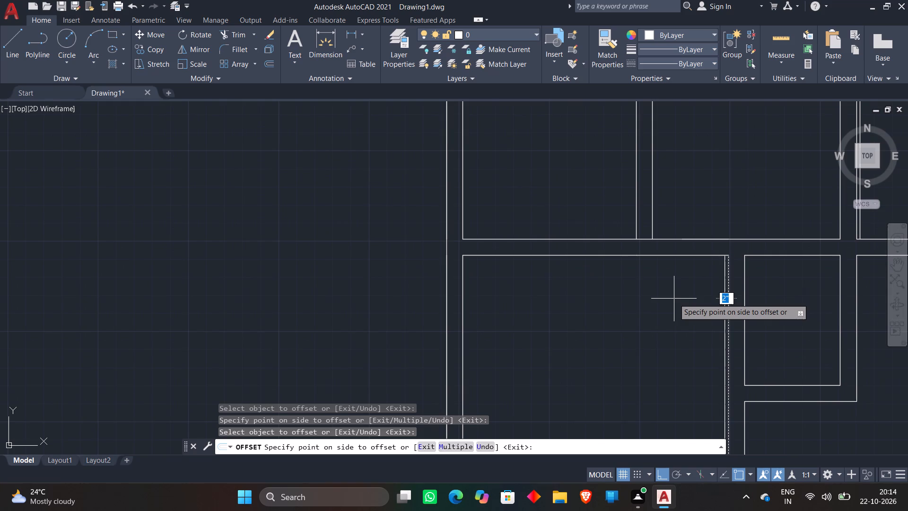
left_click(674, 299)
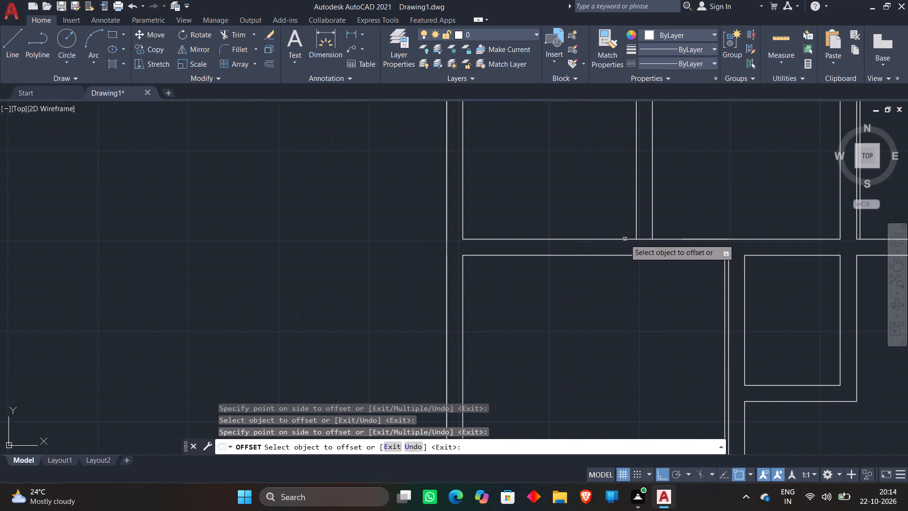
left_click(625, 239)
left_click(626, 208)
scroll(625, 208, "down", 2)
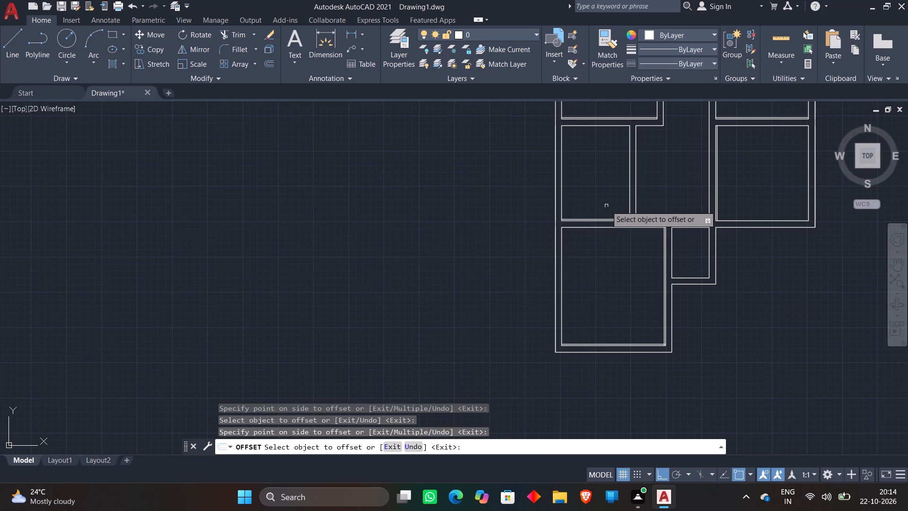
Extend the 2" offset lines beside the top row's left cross wall down across the wall below.
middle_click_drag(603, 204, 587, 298)
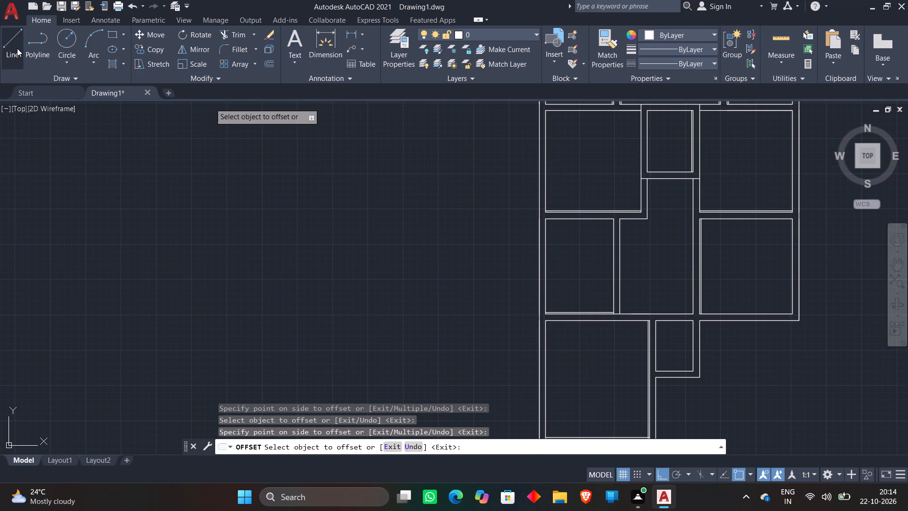
left_click(17, 48)
left_click(17, 48)
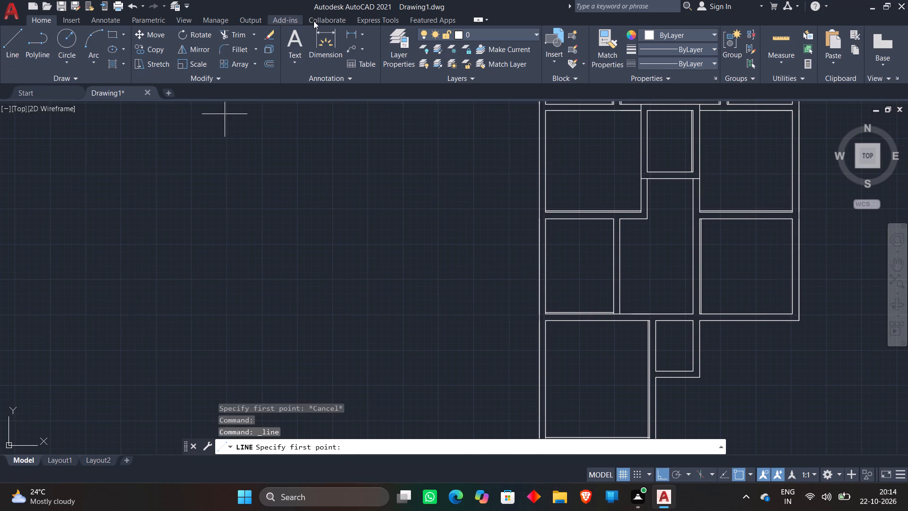
left_click(254, 36)
left_click(249, 74)
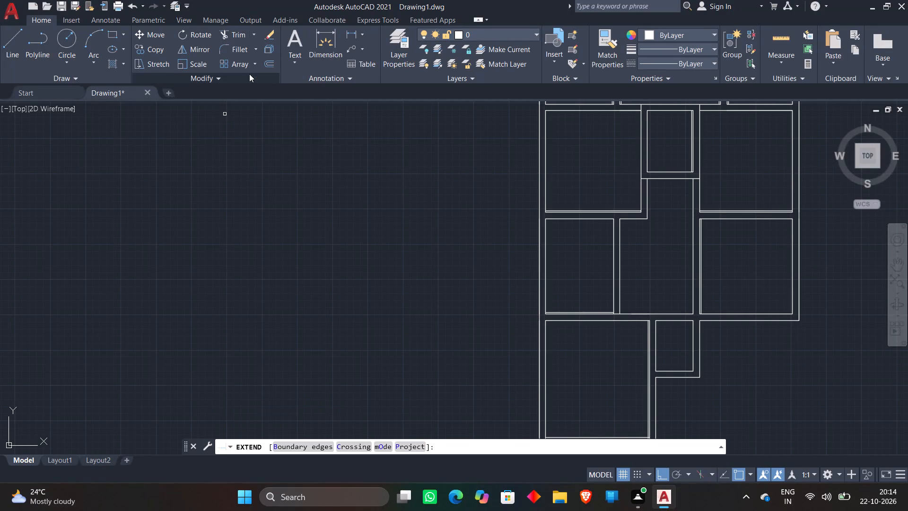
middle_click_drag(613, 148, 581, 284)
scroll(579, 233, "up", 4)
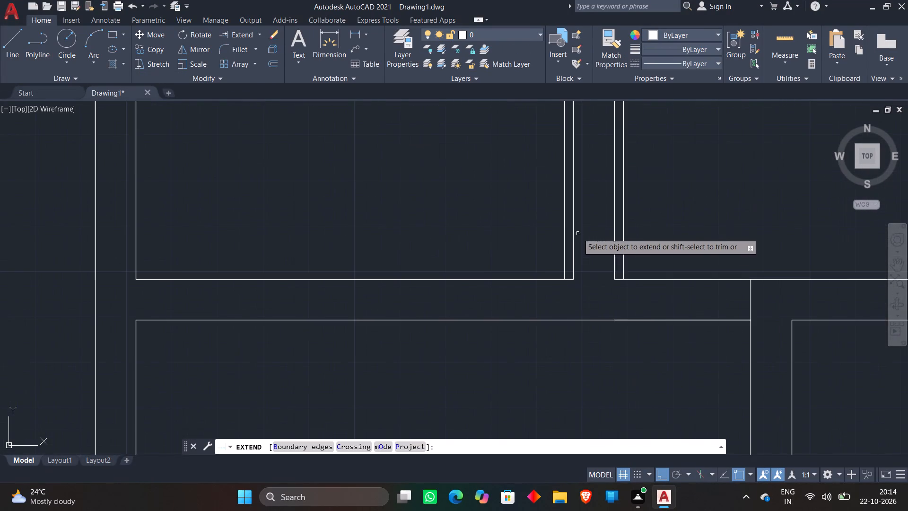
left_click(565, 260)
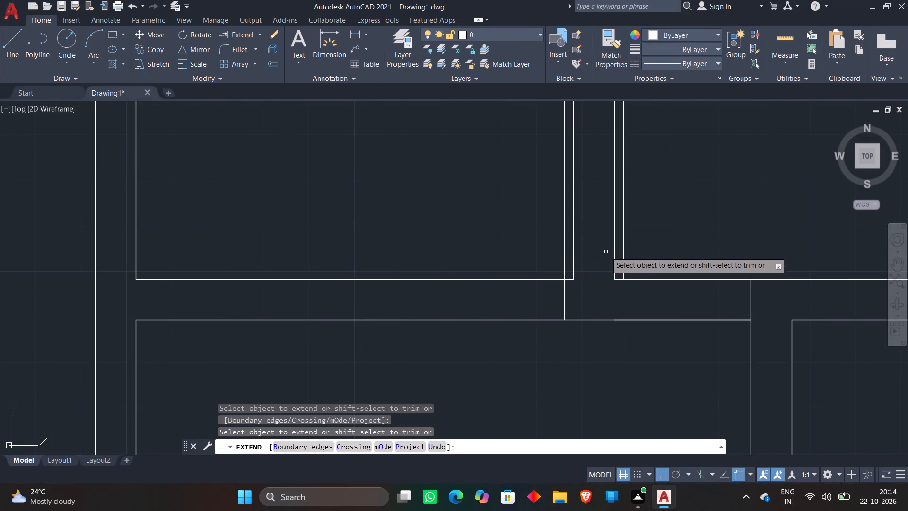
left_click(624, 254)
Extend the 2" offset lines beside the top row's right cross wall down across the wall below.
scroll(706, 211, "down", 4)
middle_click_drag(706, 211, 251, 282)
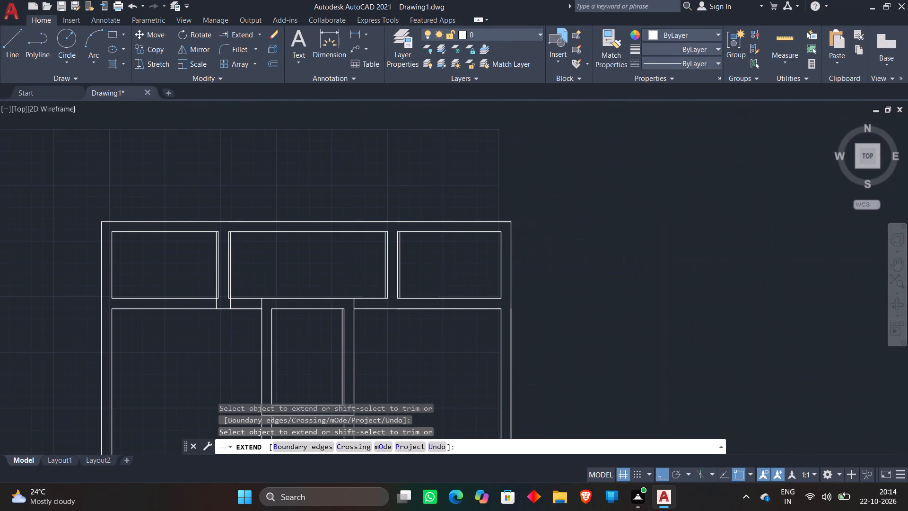
scroll(399, 282, "up", 3)
left_click(393, 297)
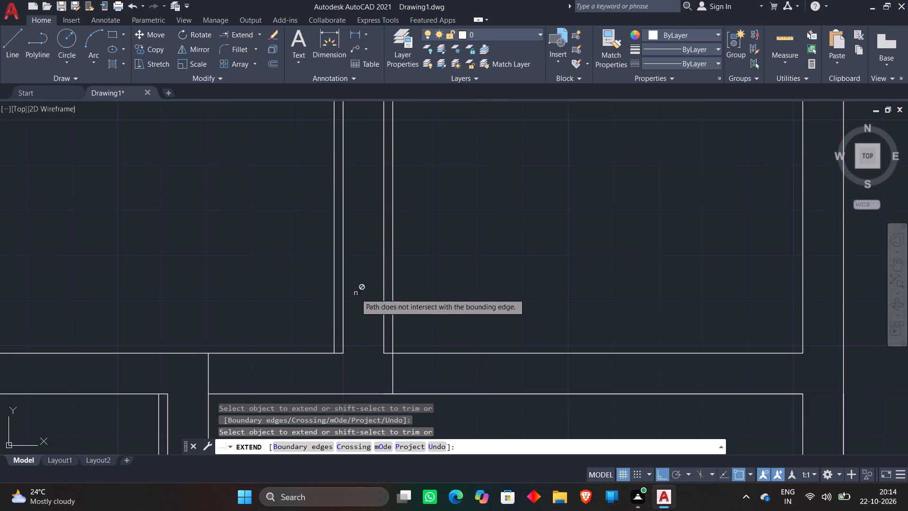
left_click(334, 299)
Extend the small central room's right-hand 2" offset line down across its bottom wall.
scroll(334, 284, "down", 4)
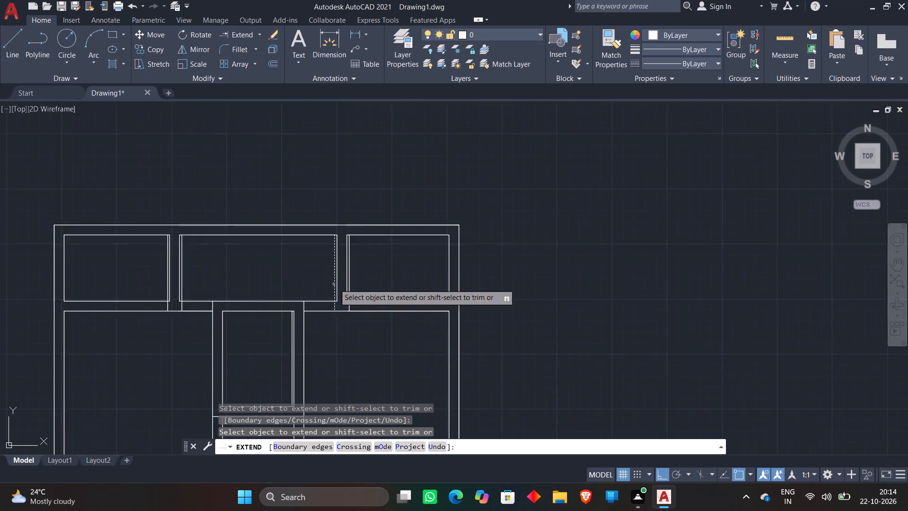
middle_click_drag(269, 330, 331, 284)
scroll(350, 303, "up", 2)
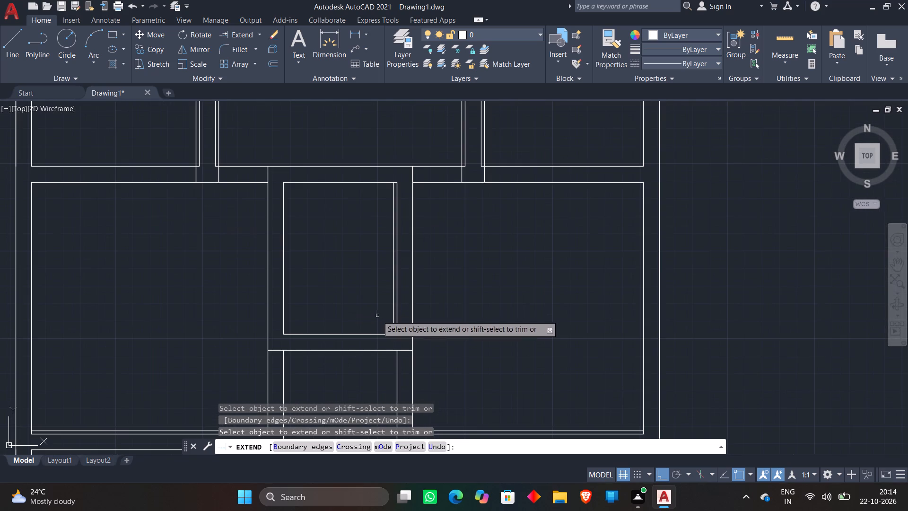
left_click(393, 322)
Extend the 2" offset lines at the bottom of the two large upper rooms across the central passage's side walls.
scroll(371, 264, "down", 1)
middle_click_drag(416, 352, 477, 279)
scroll(384, 292, "up", 2)
left_click(300, 302)
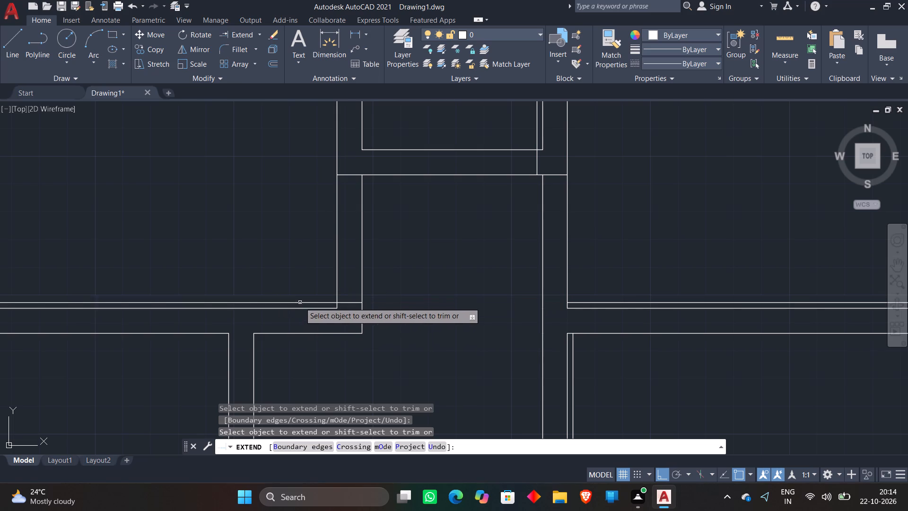
left_click(574, 301)
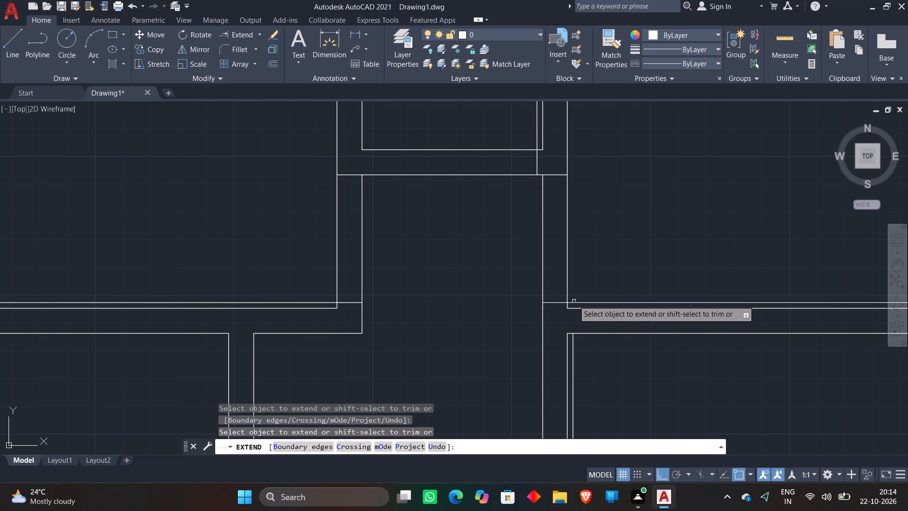
Extend the left-hand 2" offset line of the right middle-row room down across its bottom wall.
scroll(574, 280, "down", 3)
middle_click_drag(587, 339, 589, 289)
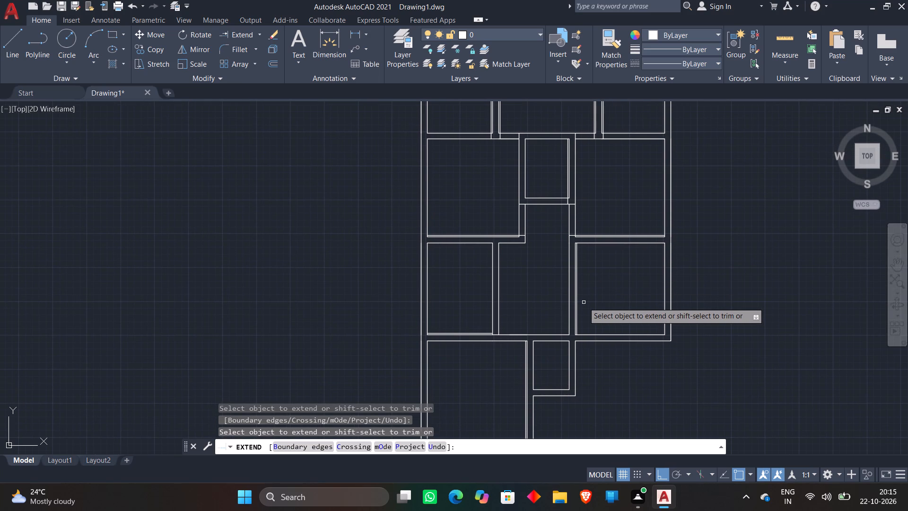
scroll(580, 322, "up", 2)
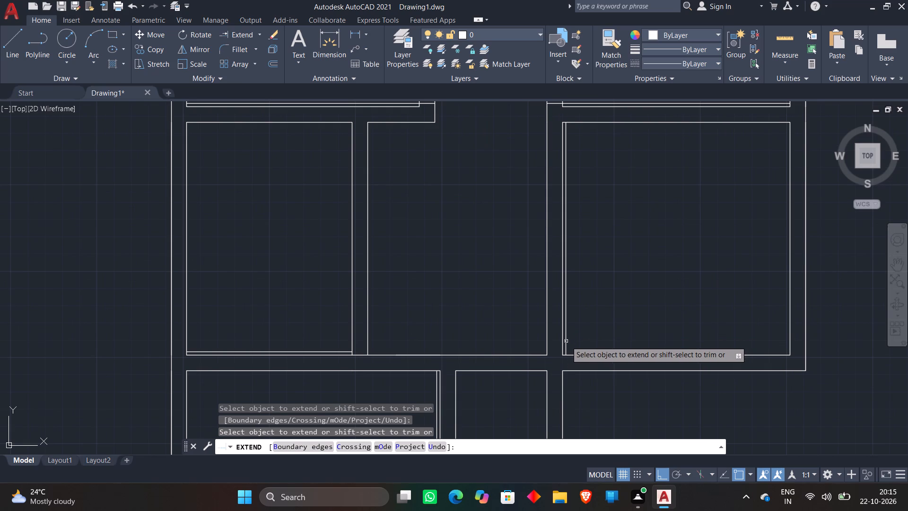
left_click(566, 341)
Extend the right-hand 2" offset line of the large bottom-left room up across the wall above it.
scroll(579, 283, "down", 1)
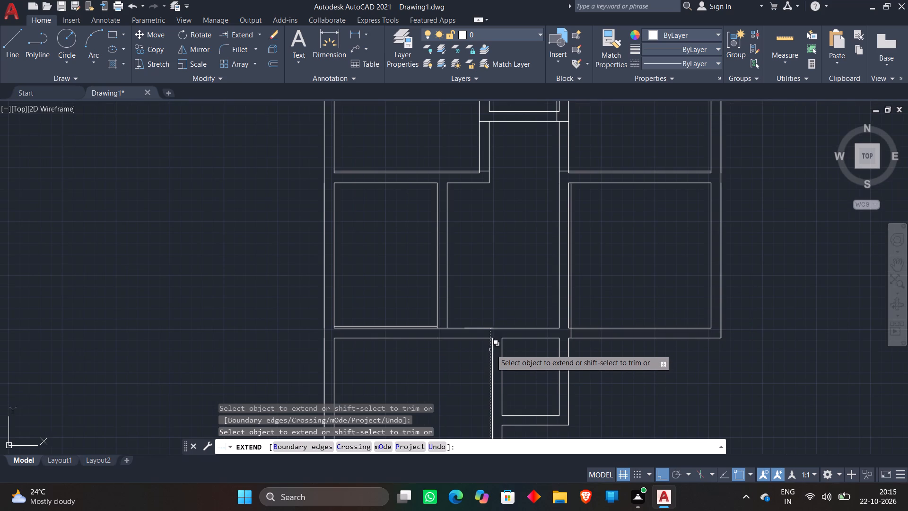
left_click(490, 349)
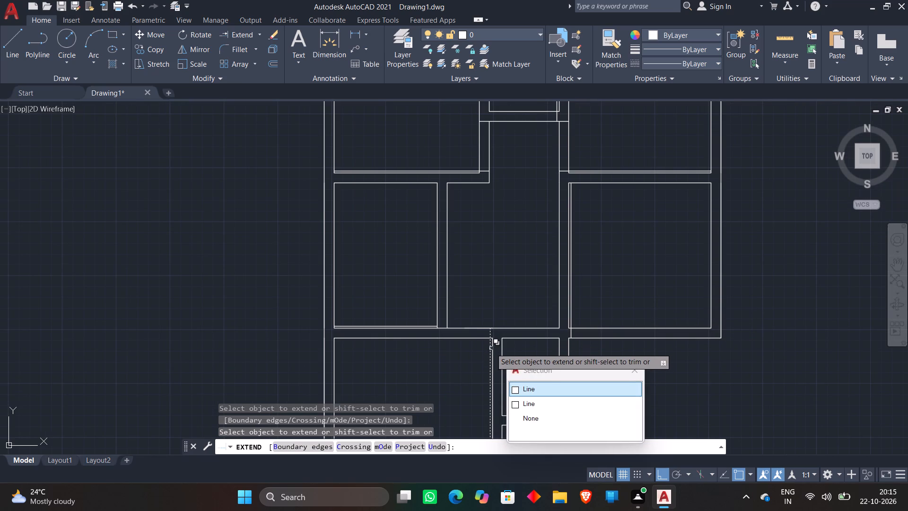
left_click(491, 348)
Extend the bottom 2" offset line of the large bottom-left room across its right wall.
scroll(512, 285, "down", 3)
scroll(507, 355, "up", 2)
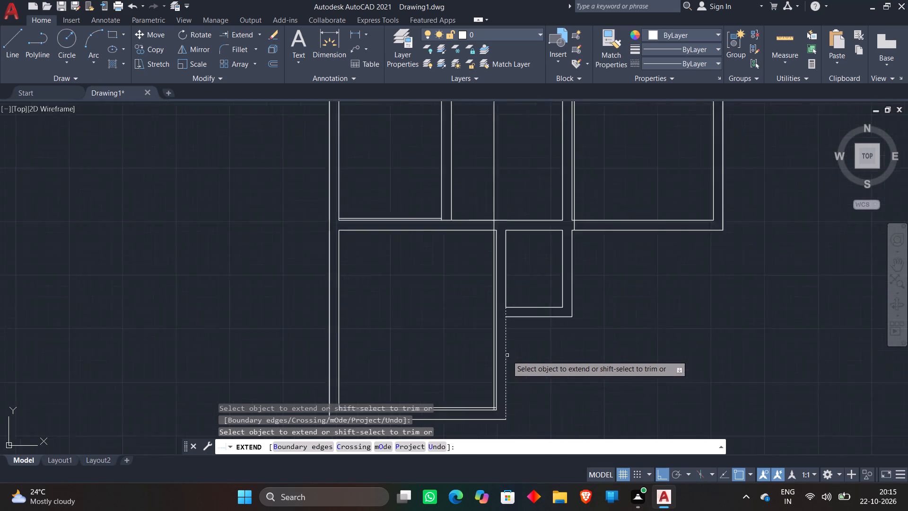
scroll(506, 355, "up", 2)
scroll(465, 351, "down", 3)
scroll(451, 389, "up", 2)
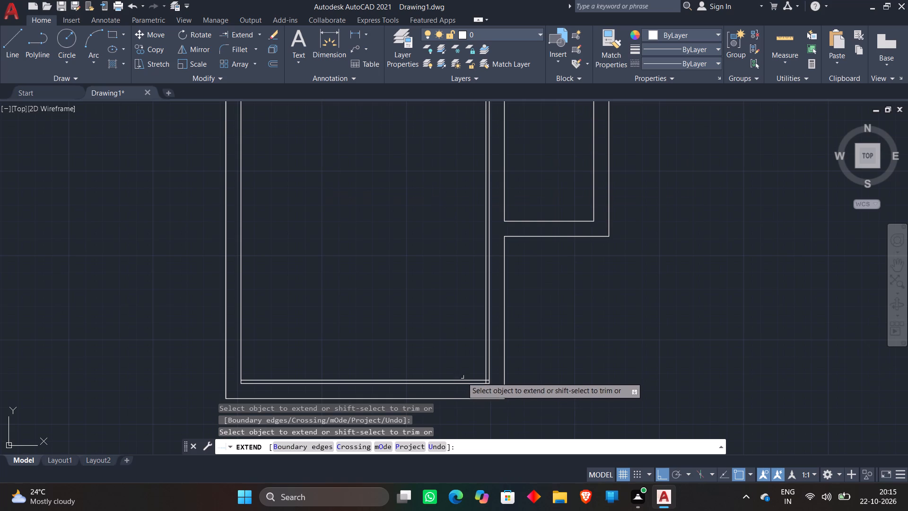
left_click(463, 380)
Extend the bottom 2" offset line of the left middle-row room across its right wall and end the Extend command.
scroll(462, 349, "down", 2)
middle_click_drag(442, 298, 452, 334)
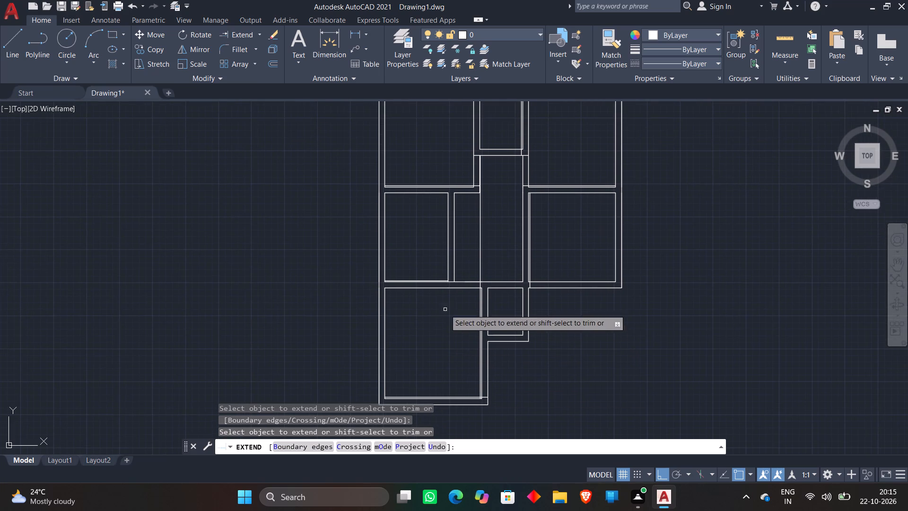
scroll(436, 250, "up", 2)
left_click(439, 327)
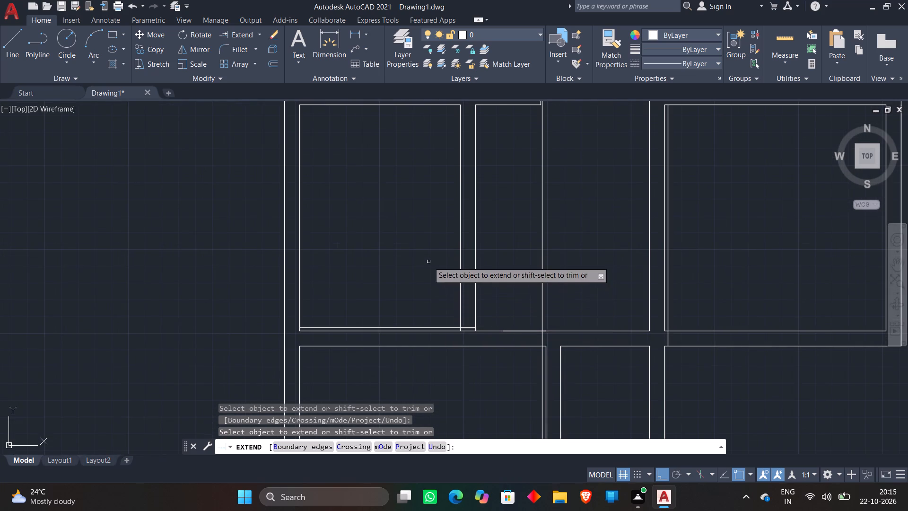
scroll(428, 262, "down", 1)
middle_click_drag(428, 262, 459, 379)
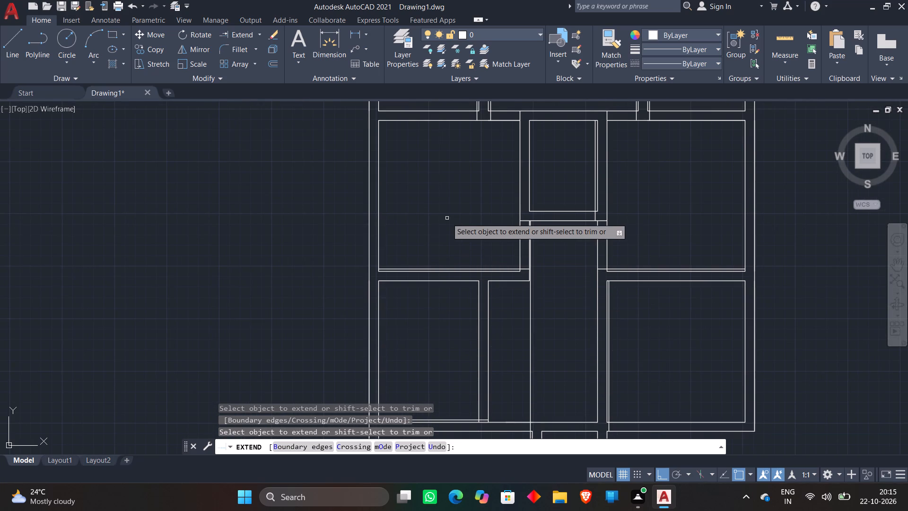
key("Escape")
With a 2' offset distance, offset the top-left room's right 2" line leftward and its bottom wall line upward.
key("o")
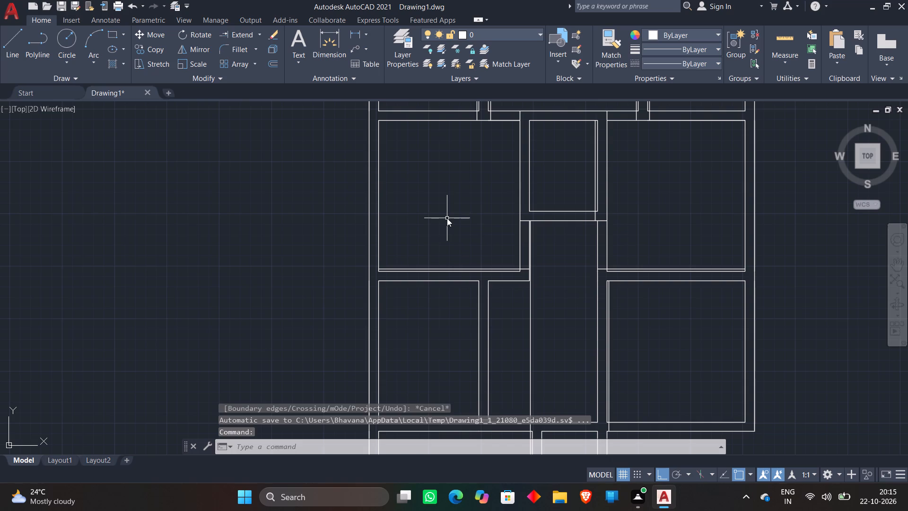
key("Return")
type("2'")
key("Return")
middle_click_drag(447, 218, 474, 380)
scroll(494, 249, "up", 2)
left_click(516, 284)
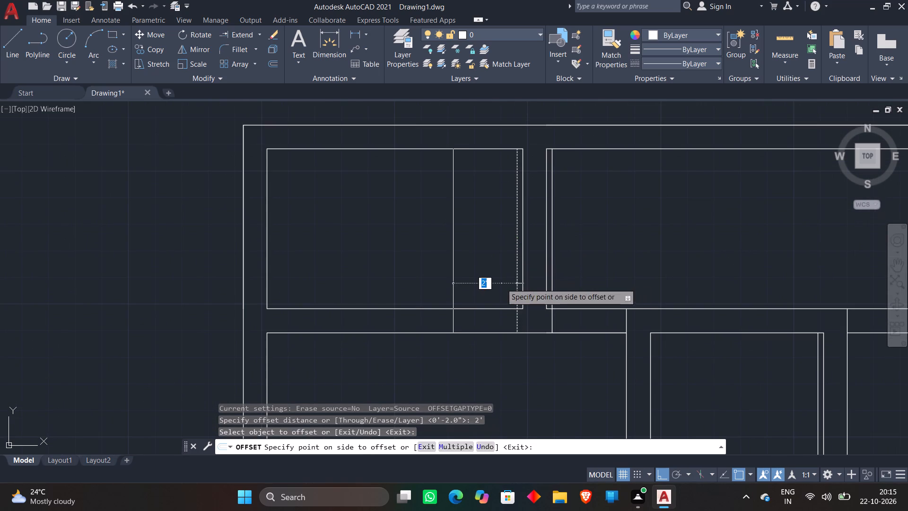
left_click(410, 288)
left_click(408, 308)
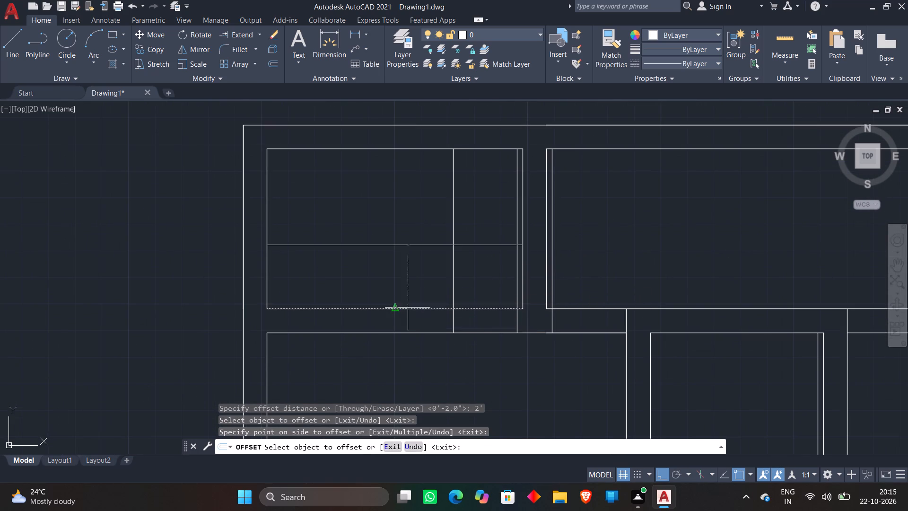
left_click(410, 264)
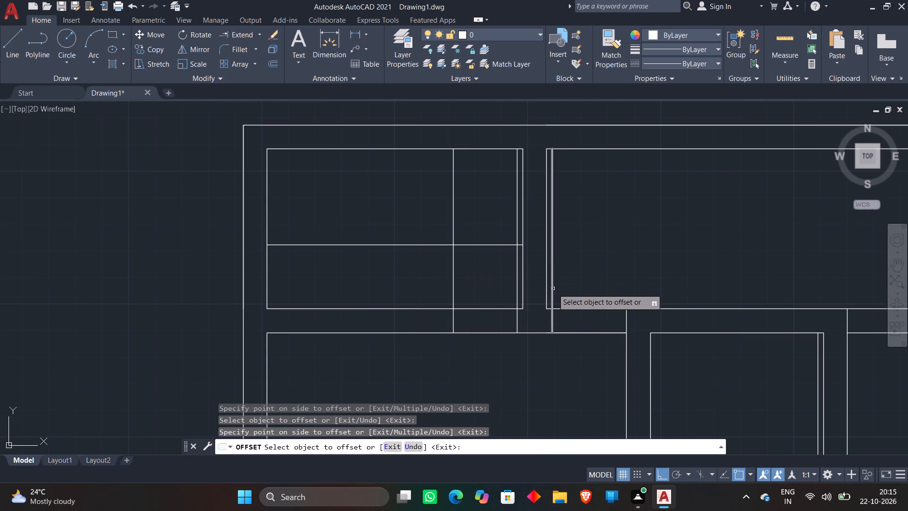
Offset the top middle room's left and right 2" lines inward and its bottom wall line upward by 2'.
left_click(553, 289)
left_click(603, 283)
left_click(593, 308)
left_click(591, 266)
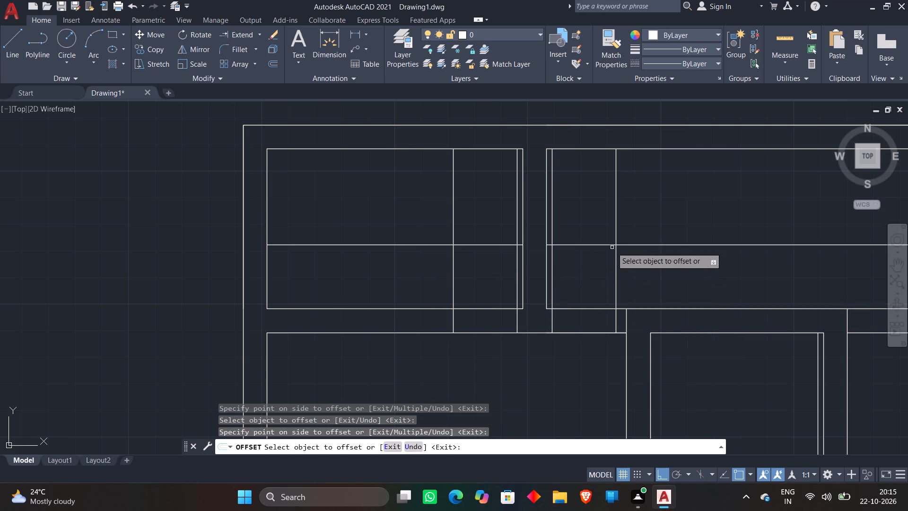
scroll(634, 238, "down", 2)
middle_click_drag(669, 244, 314, 263)
scroll(419, 263, "up", 3)
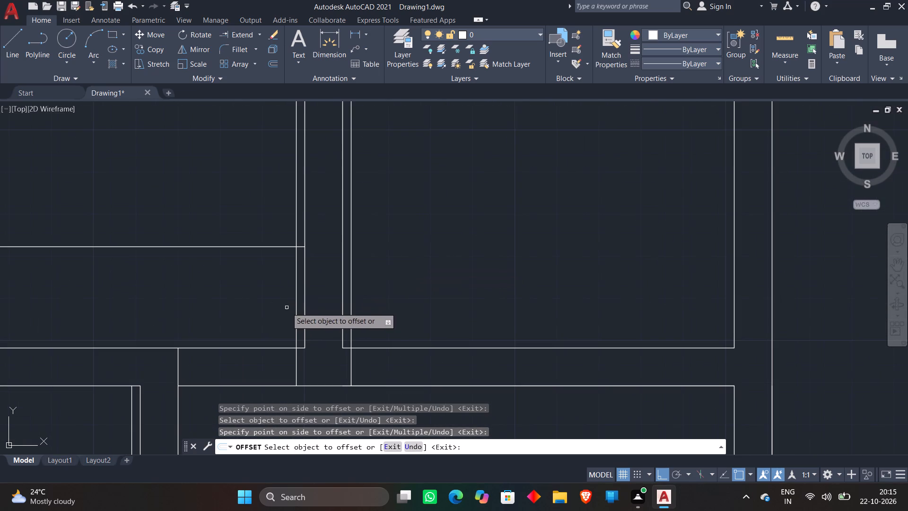
left_click(295, 314)
left_click(255, 307)
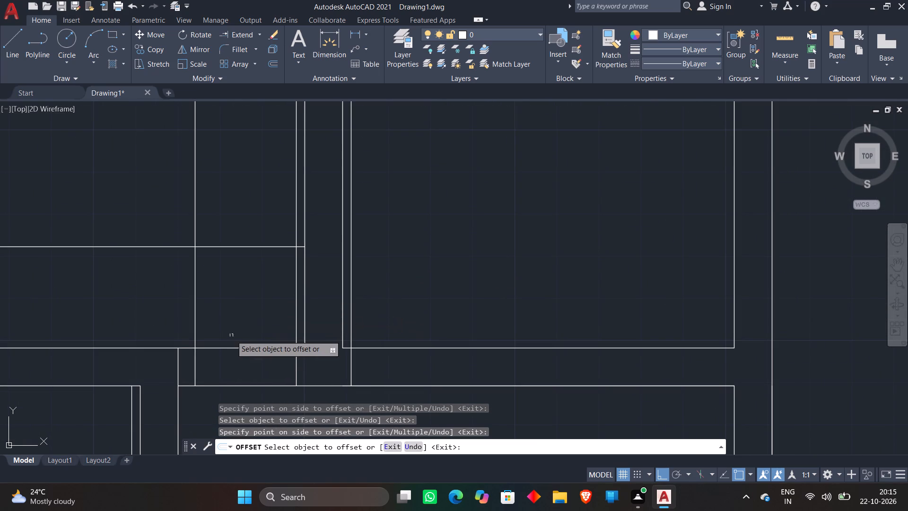
Offset the top-right room's left 2" line rightward and its bottom wall line upward by 2'.
left_click(352, 306)
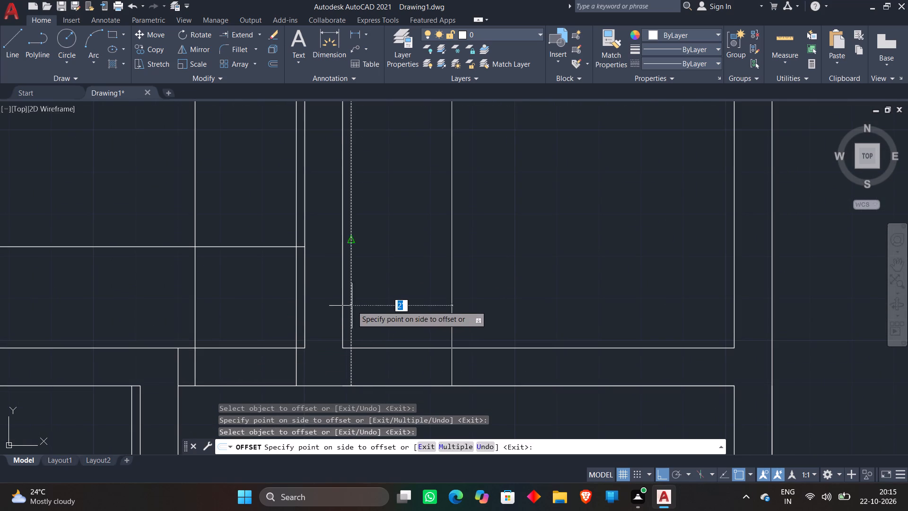
left_click(445, 302)
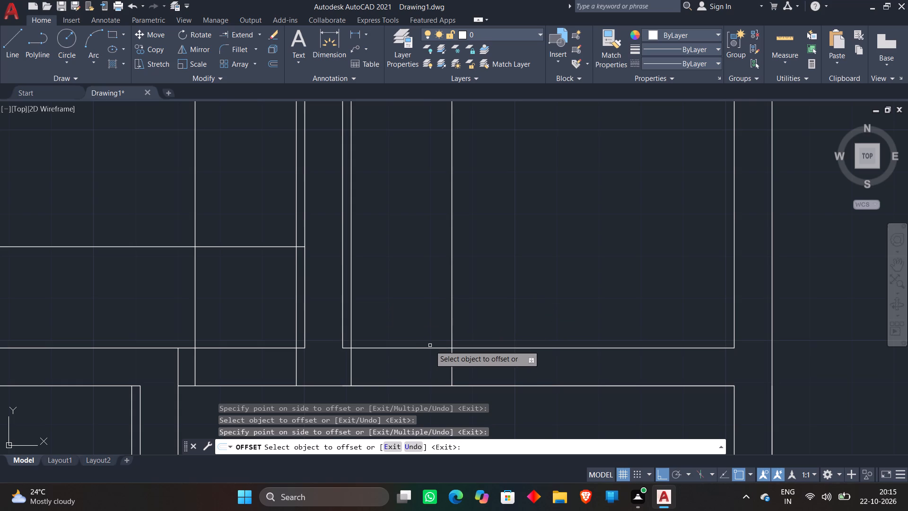
left_click(430, 347)
left_click(429, 267)
Offset the small central room's right 2" line leftward and its bottom wall line upward by 2'.
scroll(470, 169, "down", 3)
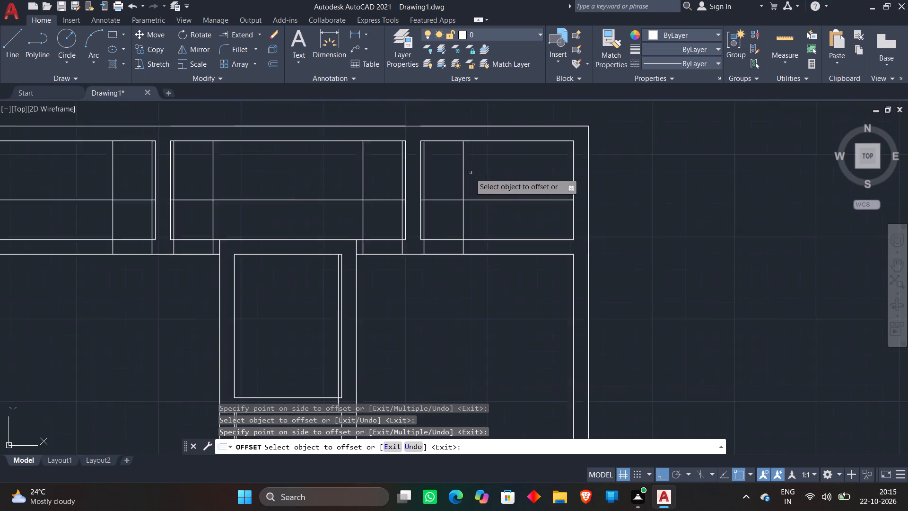
scroll(375, 310, "up", 2)
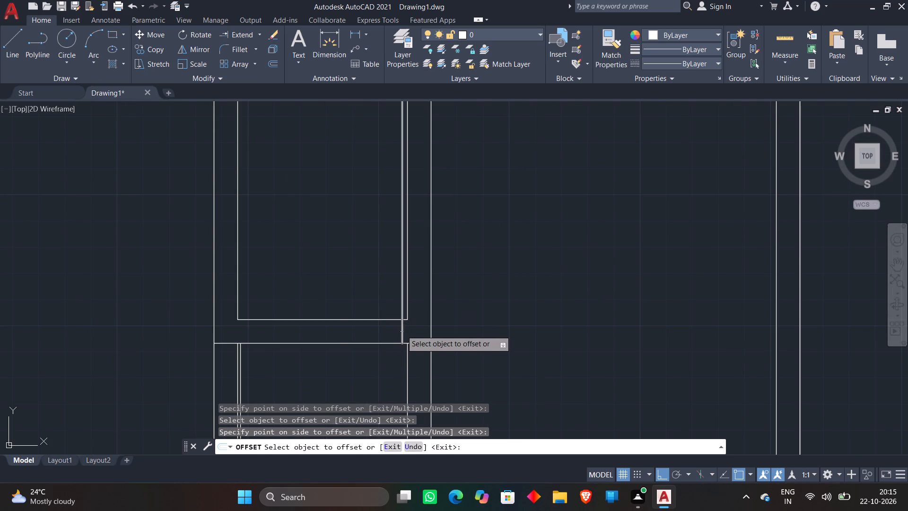
left_click(402, 330)
left_click(319, 329)
left_click(318, 319)
left_click(319, 271)
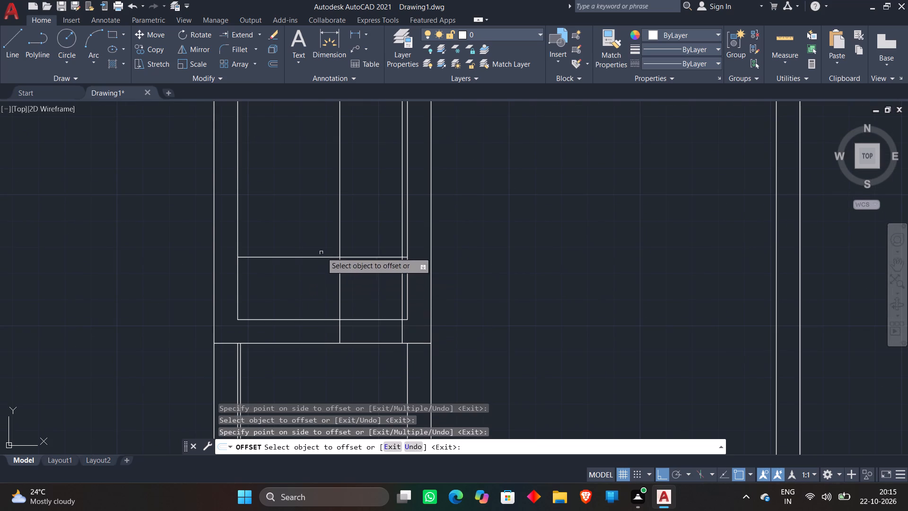
Offset the large upper-left room's bottom 2" line upward and its right wall line leftward by 2'.
scroll(325, 243, "down", 3)
scroll(288, 307, "up", 3)
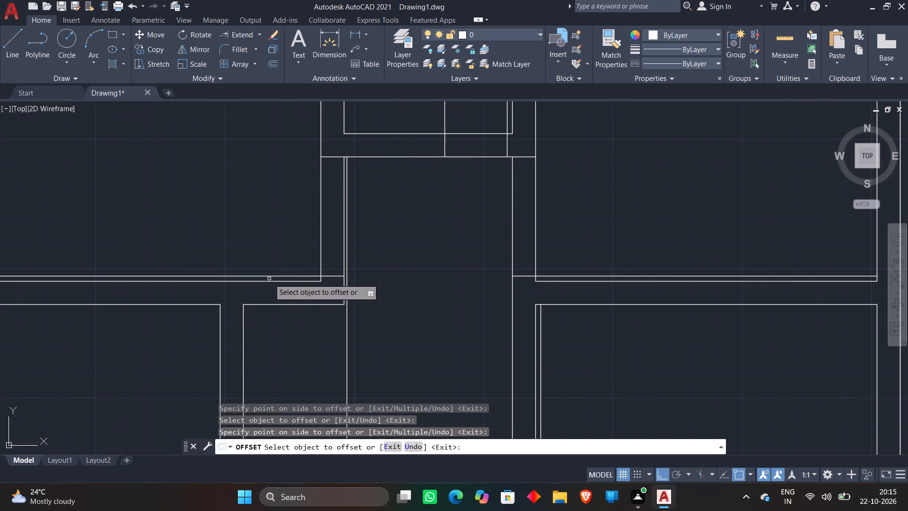
left_click(269, 277)
left_click(279, 217)
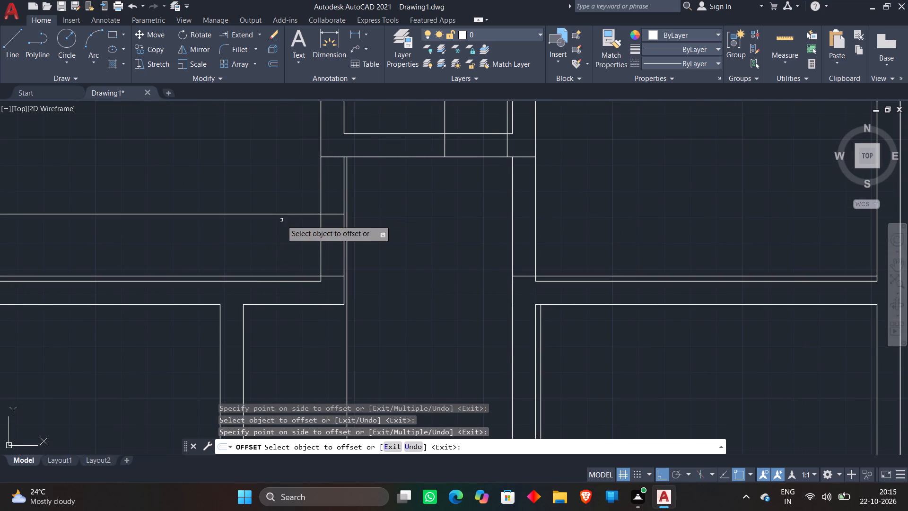
left_click(320, 257)
left_click(200, 249)
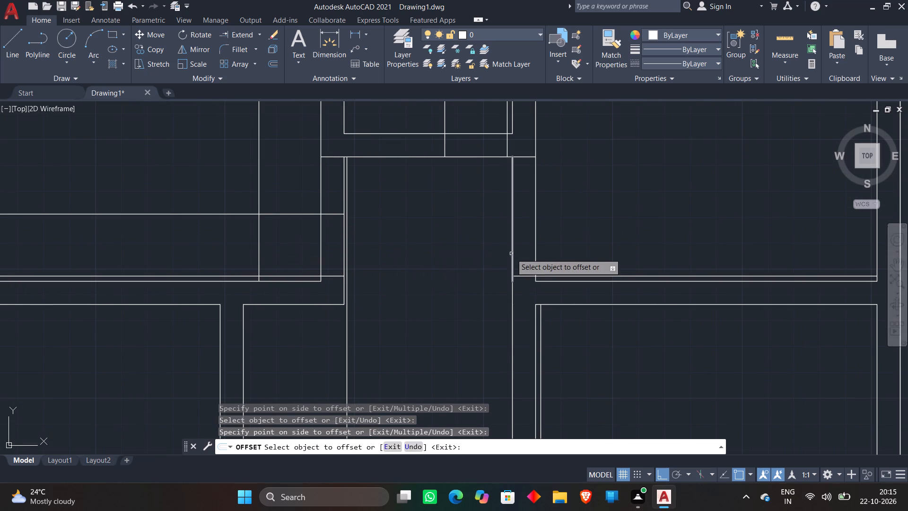
Offset the large upper-right room's bottom 2" line upward and its left wall line rightward by 2'.
left_click(524, 275)
left_click(523, 219)
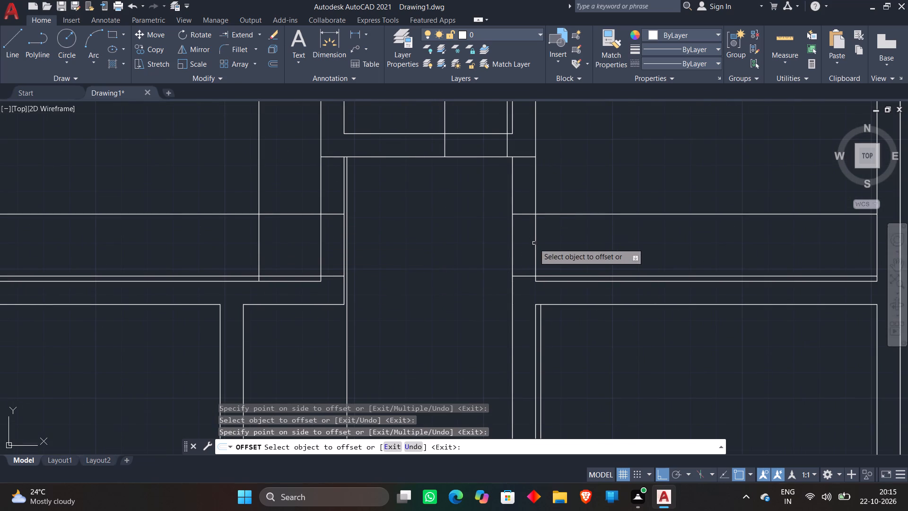
left_click(534, 244)
left_click(586, 232)
Offset the left middle-row room's bottom 2" line upward and its right wall line leftward by 2'.
scroll(586, 223, "down", 3)
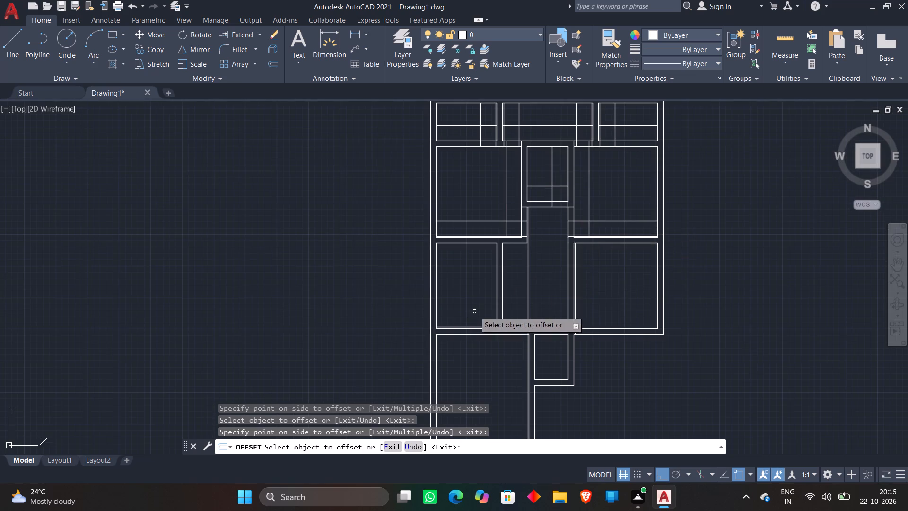
scroll(474, 309, "up", 3)
left_click(489, 341)
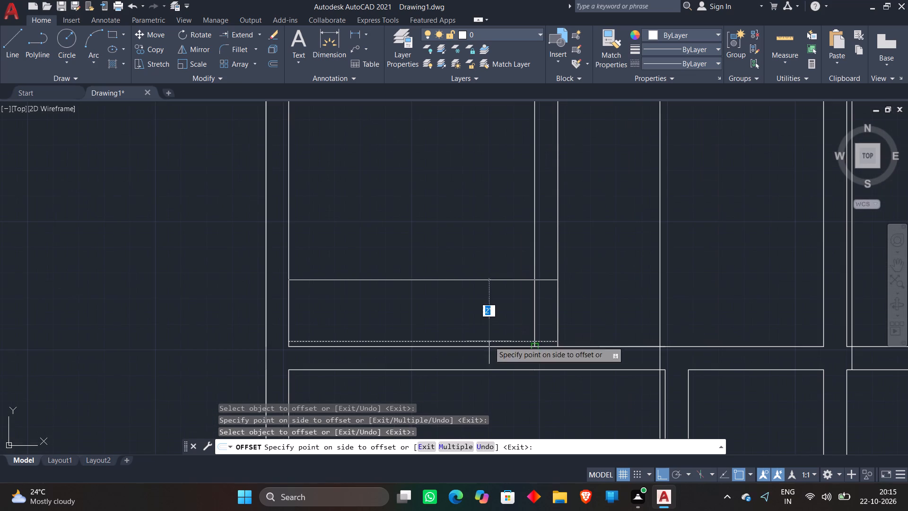
left_click(488, 273)
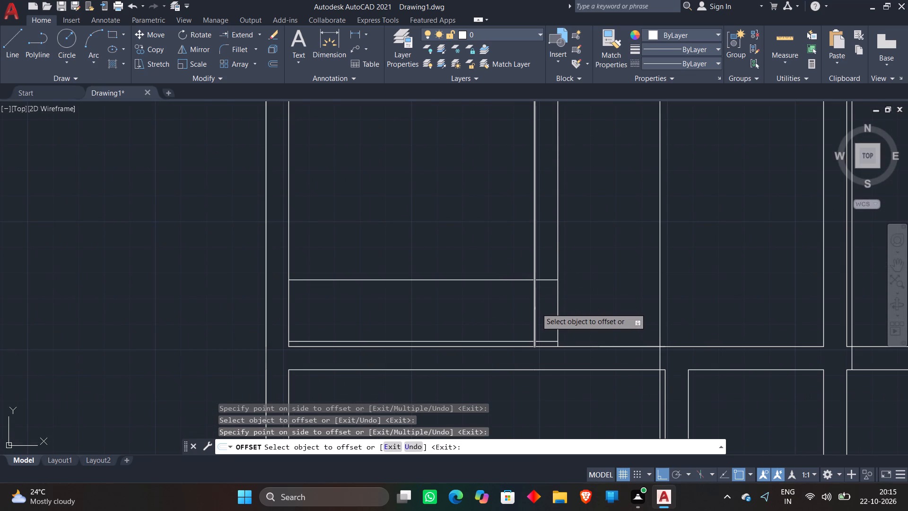
left_click(535, 308)
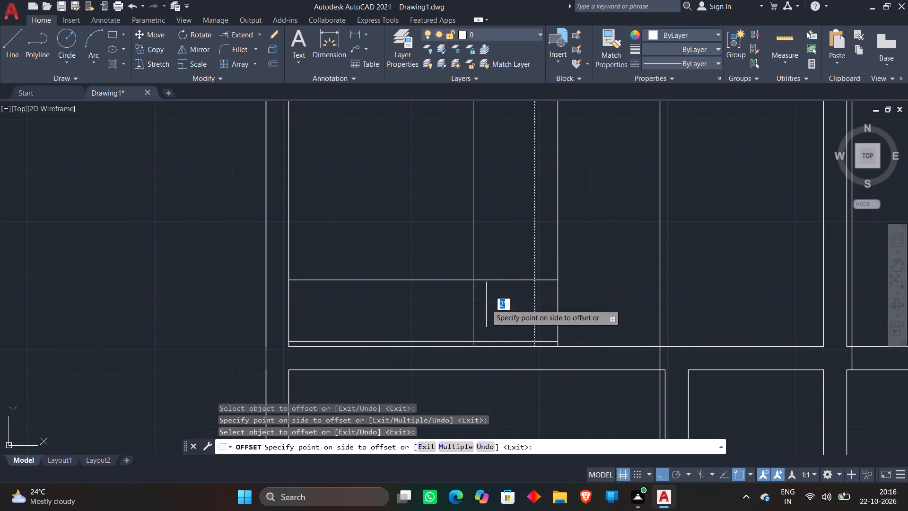
left_click(486, 304)
In the right middle-row room, offset the left 2" line rightward twice in succession and the bottom wall line upward, each by 2'.
scroll(523, 273, "down", 3)
scroll(637, 285, "up", 4)
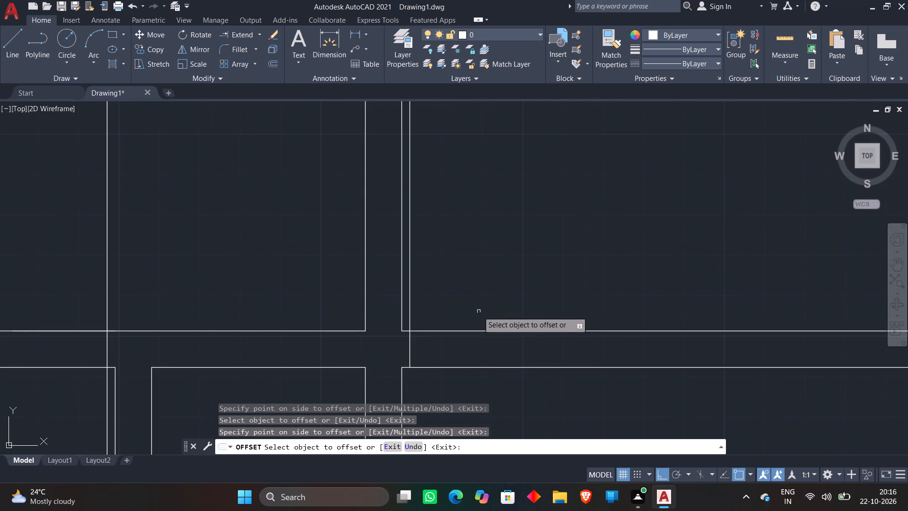
left_click(410, 317)
left_click(541, 306)
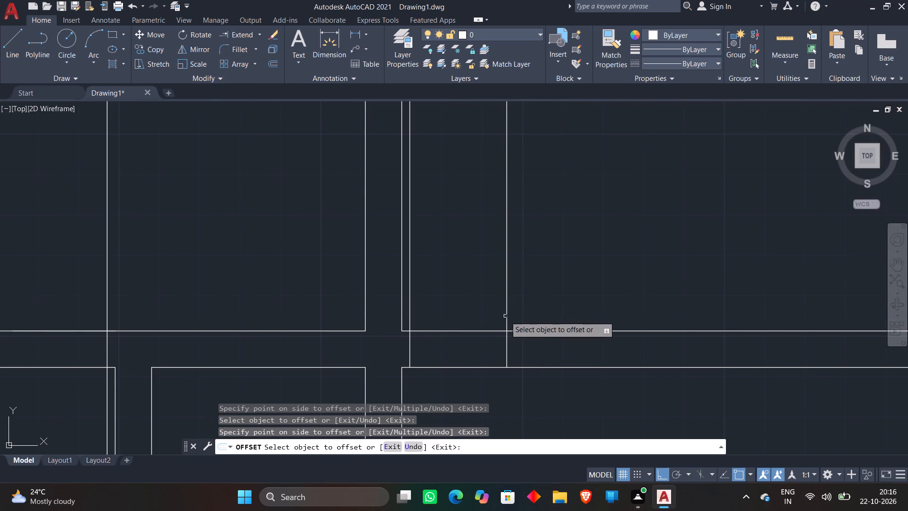
left_click(505, 316)
left_click(606, 312)
left_click(575, 330)
left_click(574, 276)
Offset the large bottom-left room's right 2" line leftward and its top wall line downward by 2'.
scroll(585, 240, "down", 2)
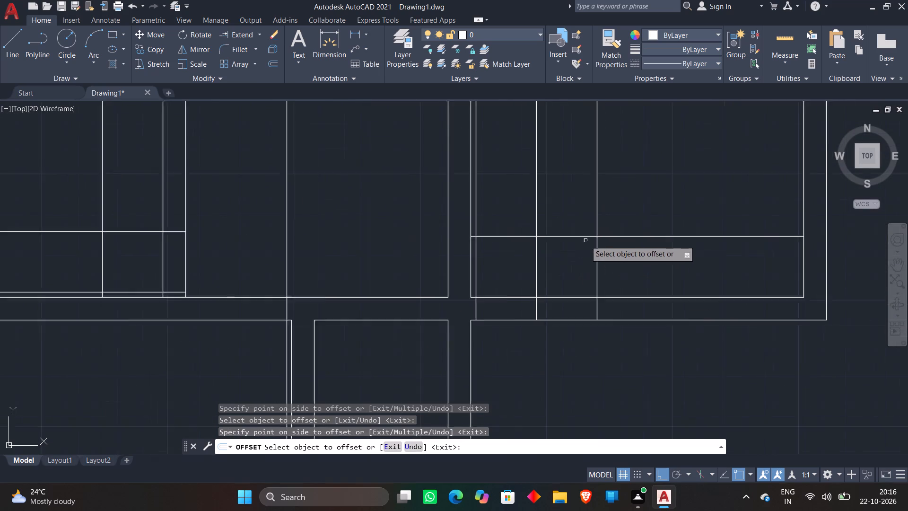
scroll(559, 269, "down", 2)
scroll(489, 302, "up", 3)
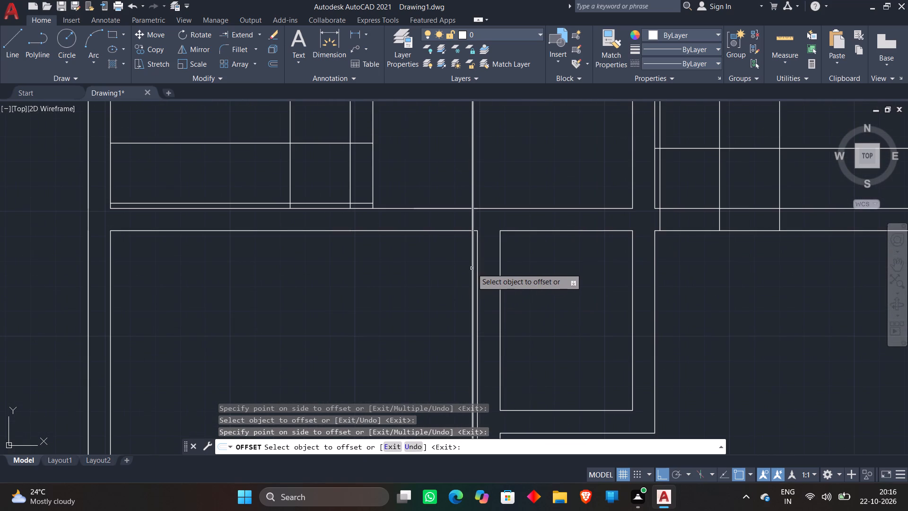
left_click(472, 268)
left_click(414, 274)
left_click(425, 231)
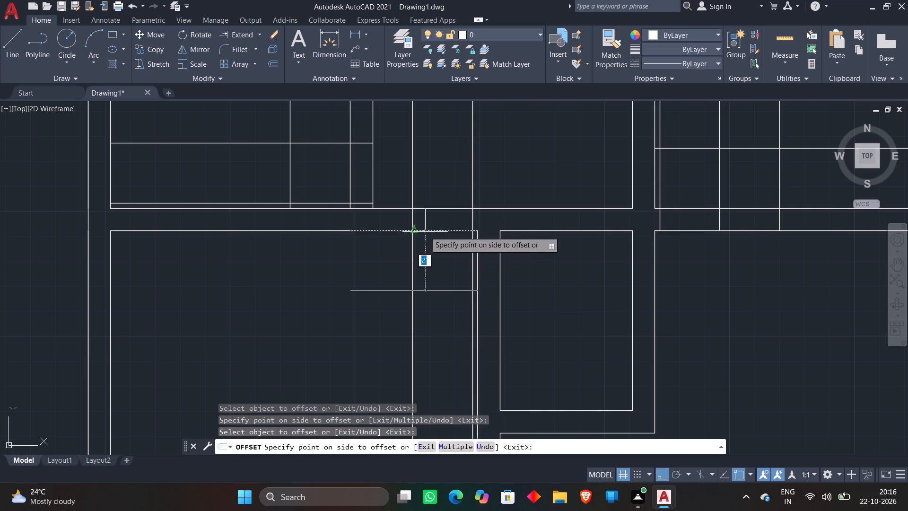
left_click(427, 300)
In the large bottom-left room, offset the bottom 2" line upward and the right 2" line leftward, each by 2'.
scroll(426, 238, "down", 4)
scroll(430, 337, "up", 3)
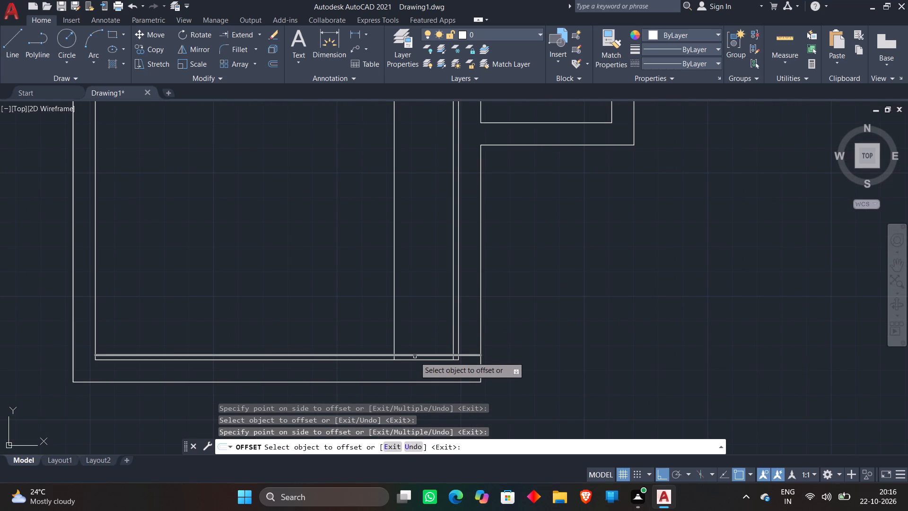
left_click(415, 356)
left_click(418, 301)
left_click(453, 326)
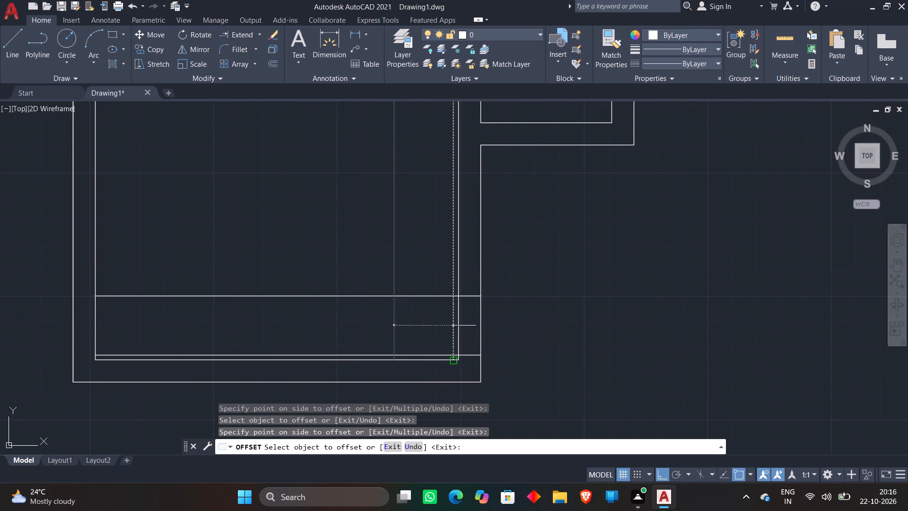
left_click(331, 315)
key("Escape")
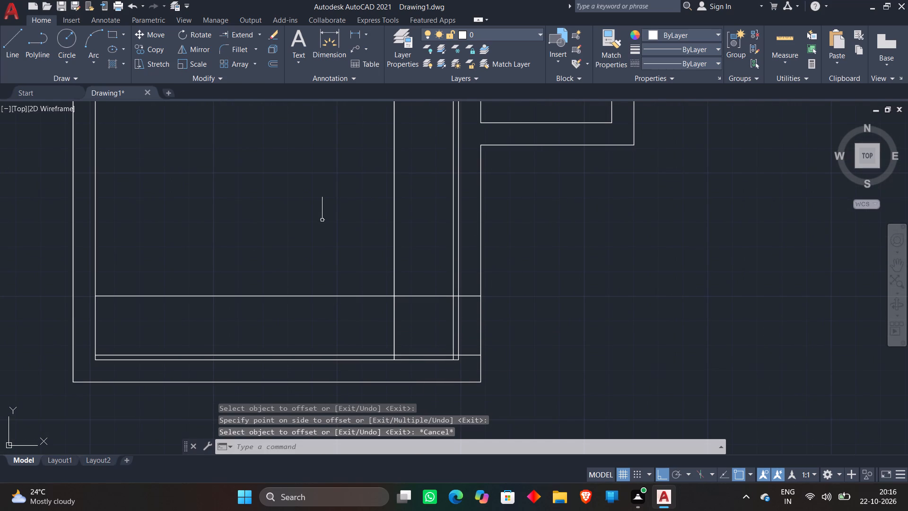
Draw a Start, End, Direction door-swing arc between the 2' and 2" offset lines in the bottom-left room's lower-right corner.
scroll(322, 231, "down", 1)
scroll(382, 282, "up", 2)
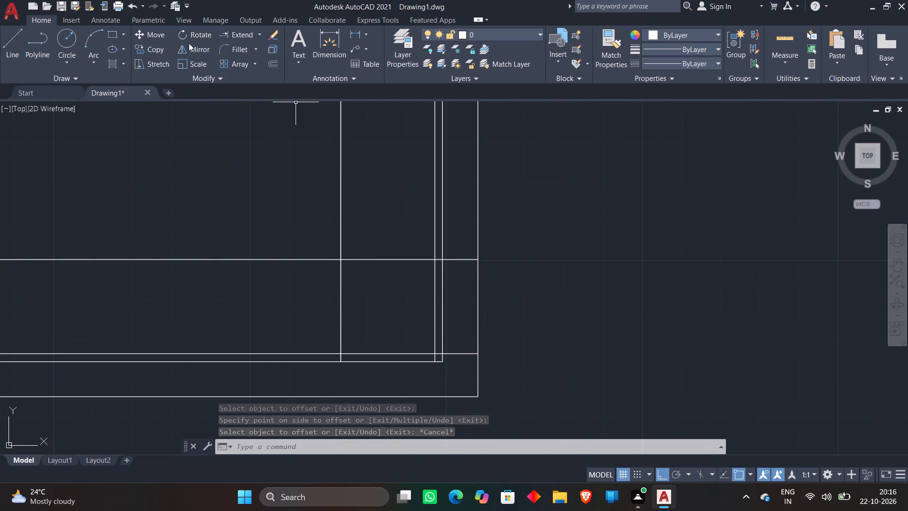
left_click(95, 69)
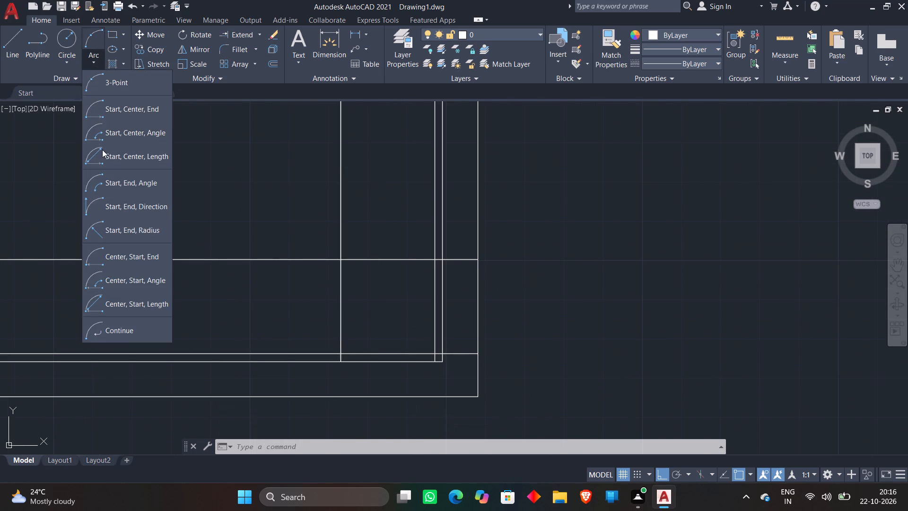
left_click(98, 202)
left_click(90, 34)
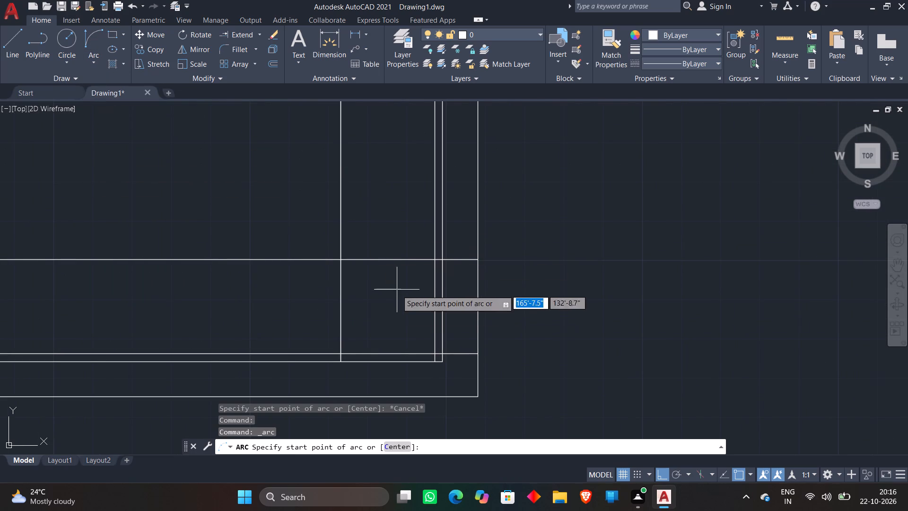
scroll(424, 265, "up", 1)
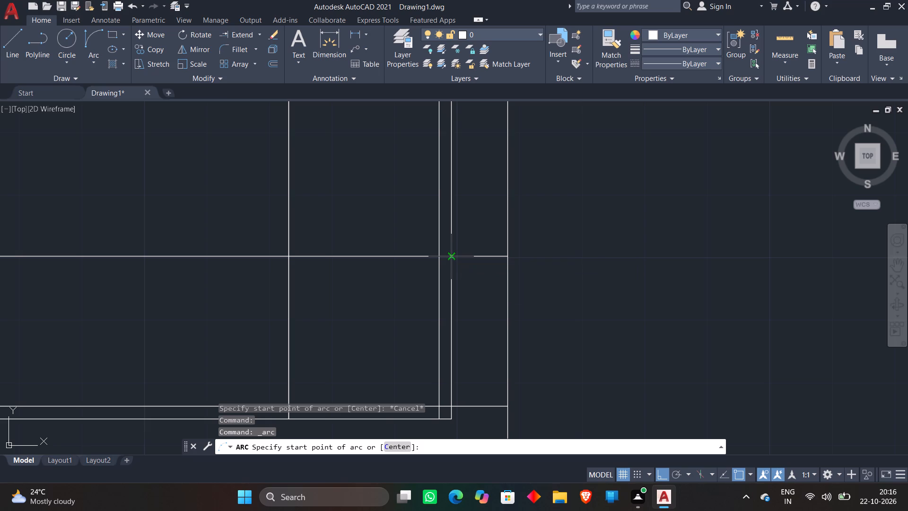
left_click(454, 255)
scroll(421, 225, "down", 3)
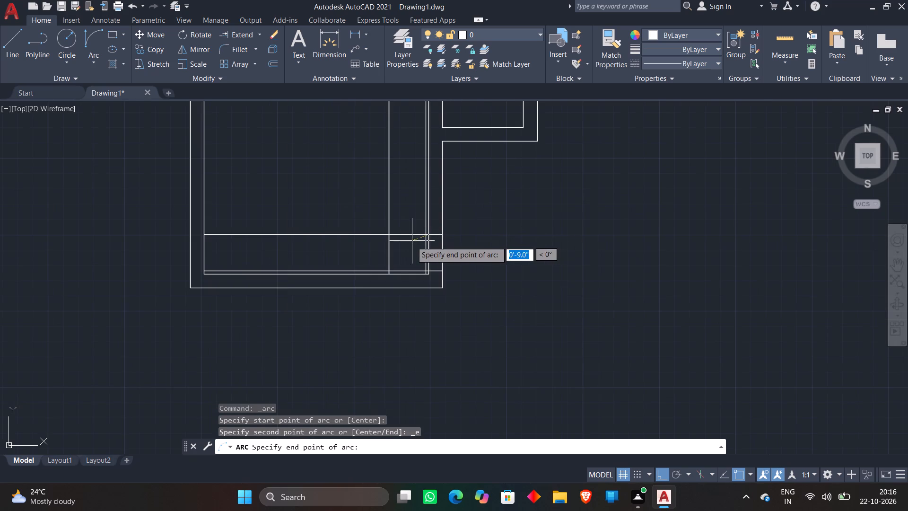
scroll(392, 263, "up", 4)
left_click(358, 307)
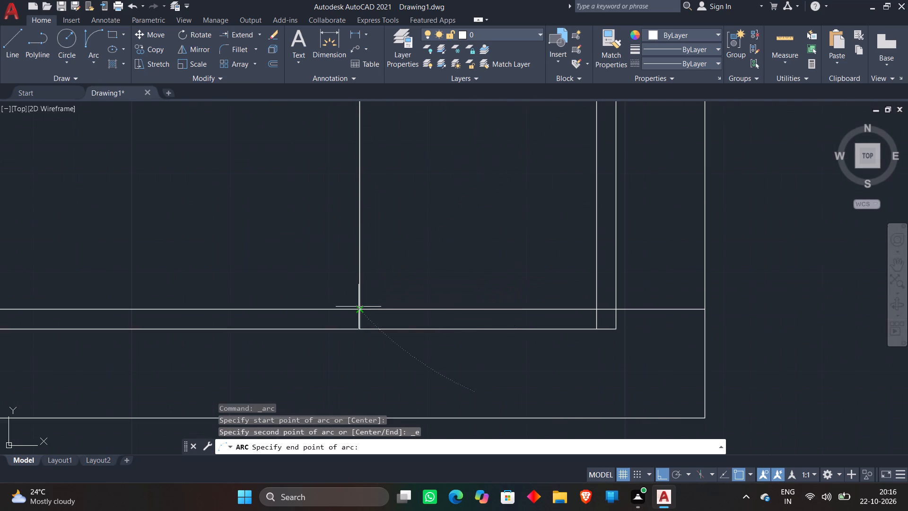
left_click(281, 210)
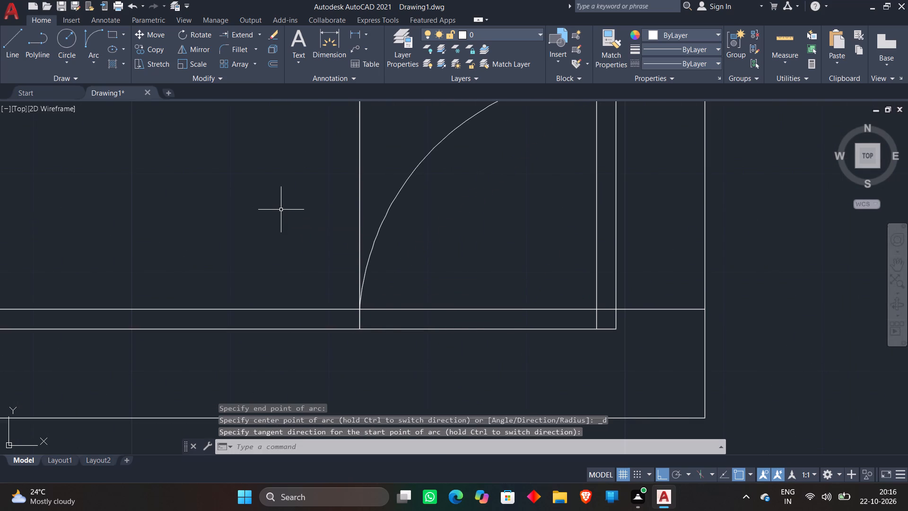
Trim the 2' offset lines around the door arc, plus the bottom 2" line beyond the arc's lower end.
scroll(293, 218, "down", 2)
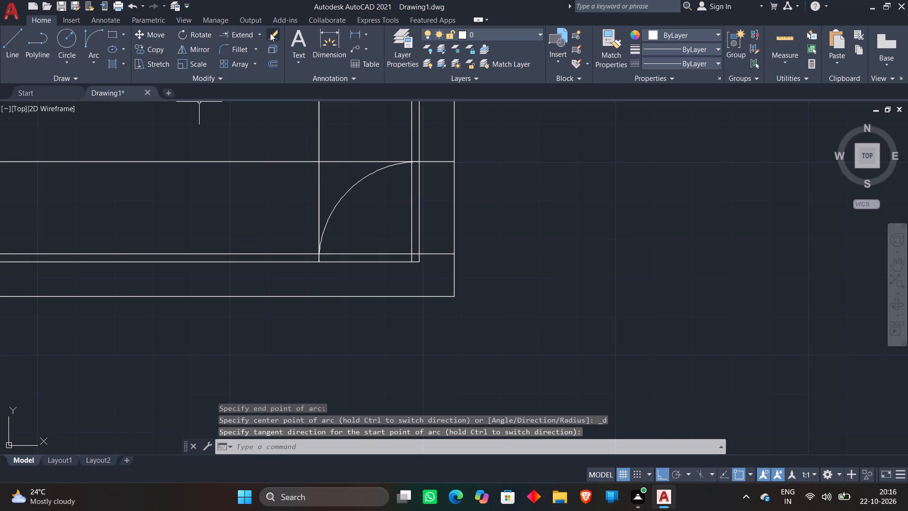
left_click(263, 33)
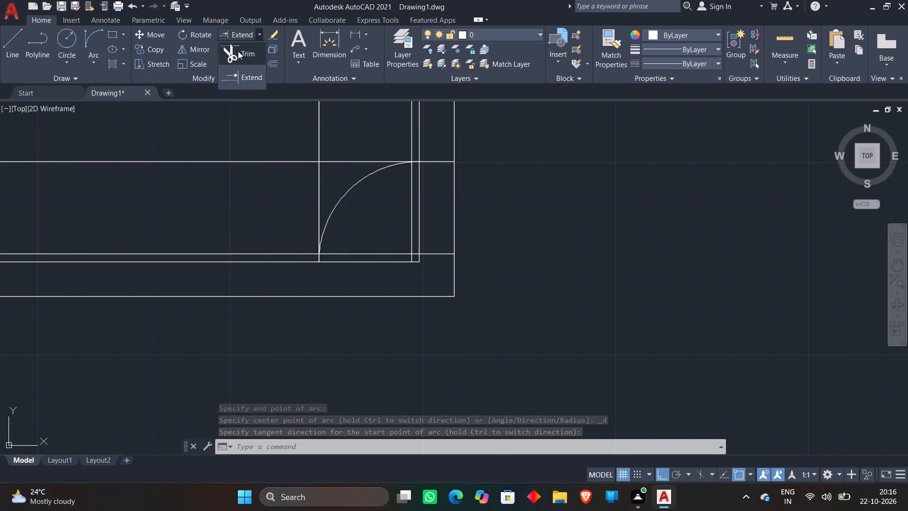
left_click(238, 51)
left_click(333, 131)
left_click(254, 189)
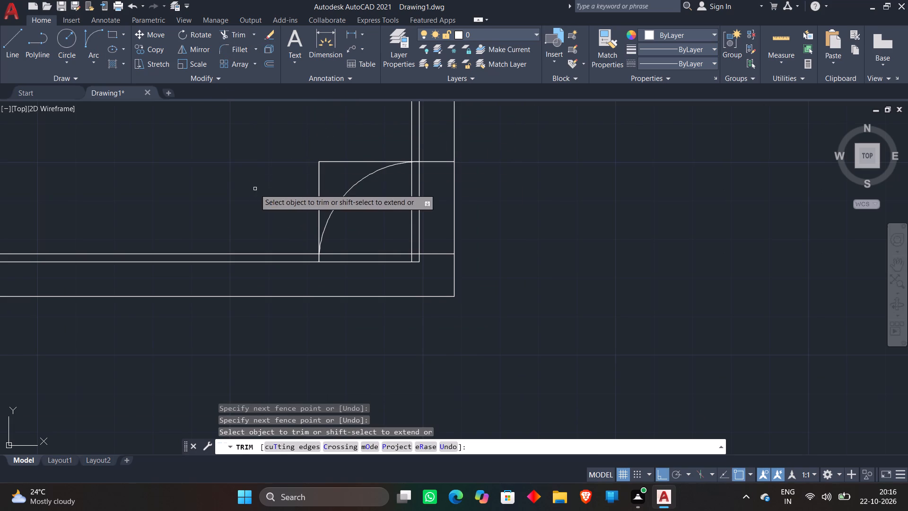
left_click(340, 149)
left_click(311, 190)
scroll(320, 241, "up", 2)
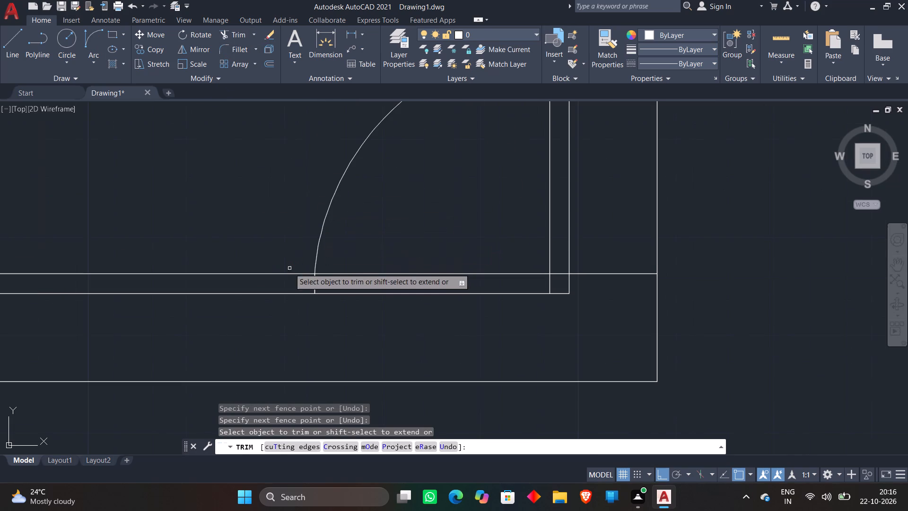
left_click(292, 265)
left_click(321, 282)
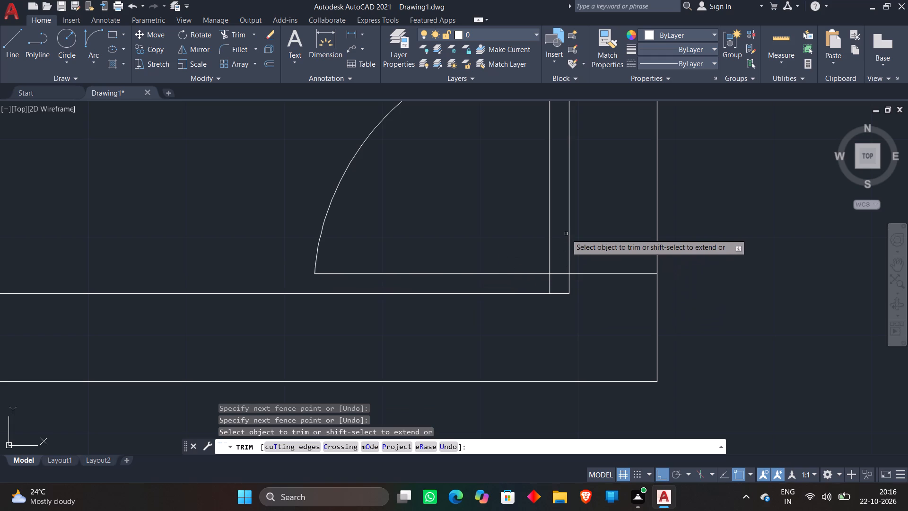
Trim away the vertical 2" line beside the right wall at the door, including its stub below the door line.
scroll(569, 270, "up", 2)
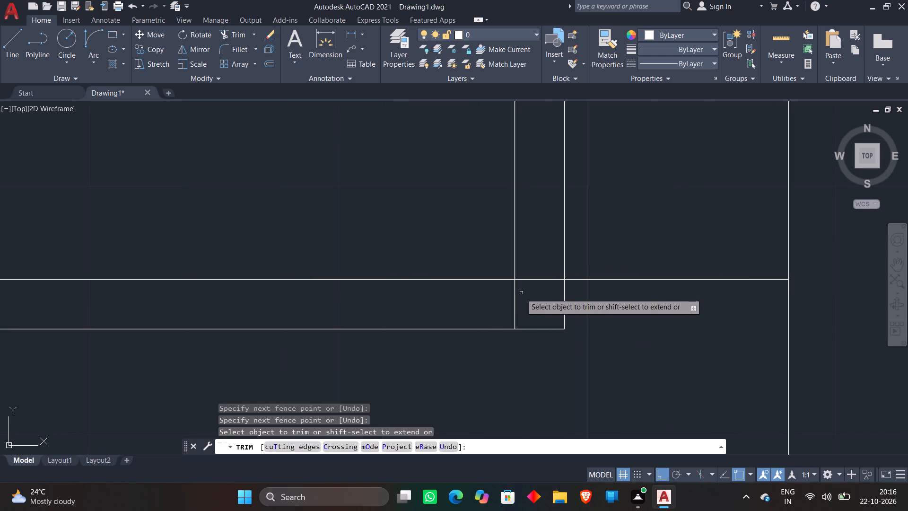
left_click(522, 294)
left_click(491, 304)
scroll(543, 245, "down", 1)
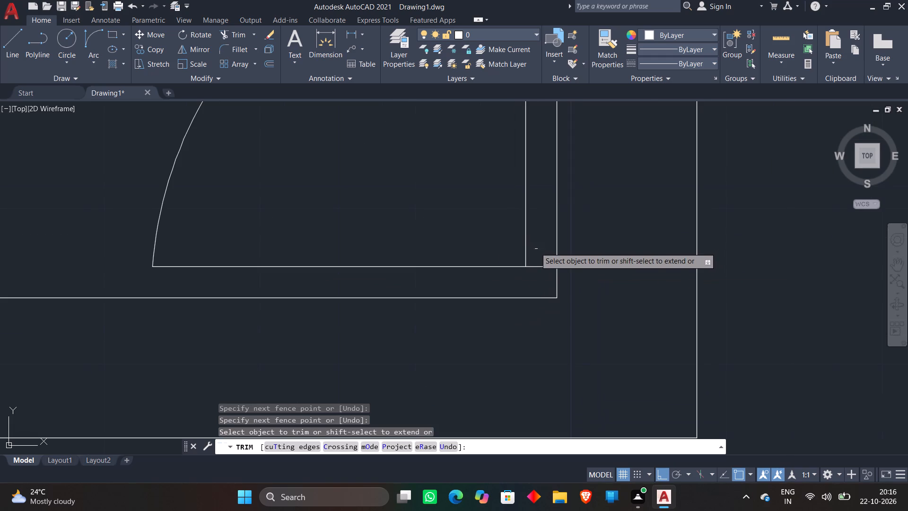
left_click(525, 237)
scroll(537, 232, "down", 2)
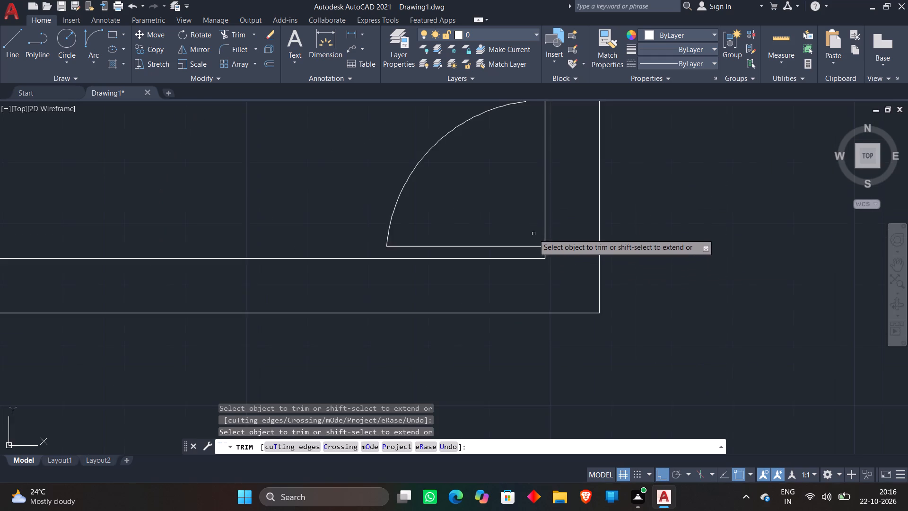
Trim both right wall lines between the arc's upper end and the door line to open the doorway.
middle_click_drag(533, 234, 460, 325)
left_click(423, 259)
left_click(604, 255)
scroll(604, 255, "down", 3)
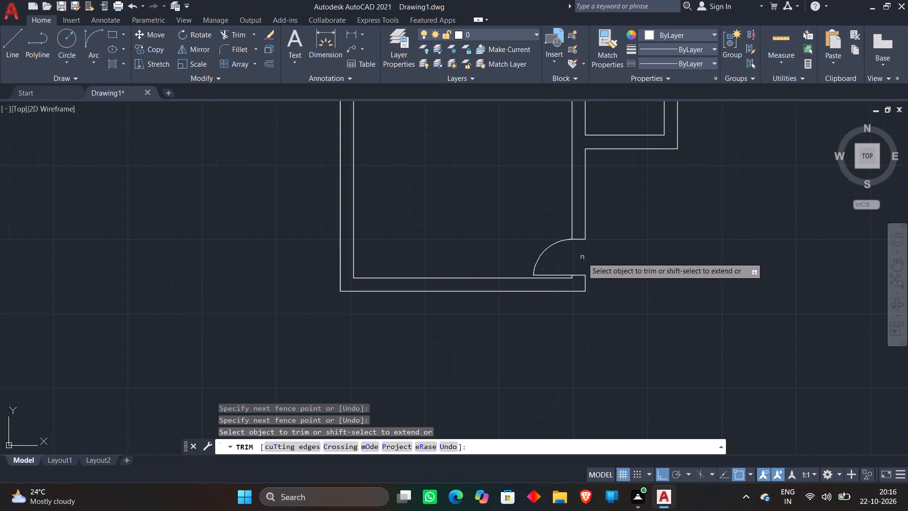
middle_click_drag(531, 218, 518, 335)
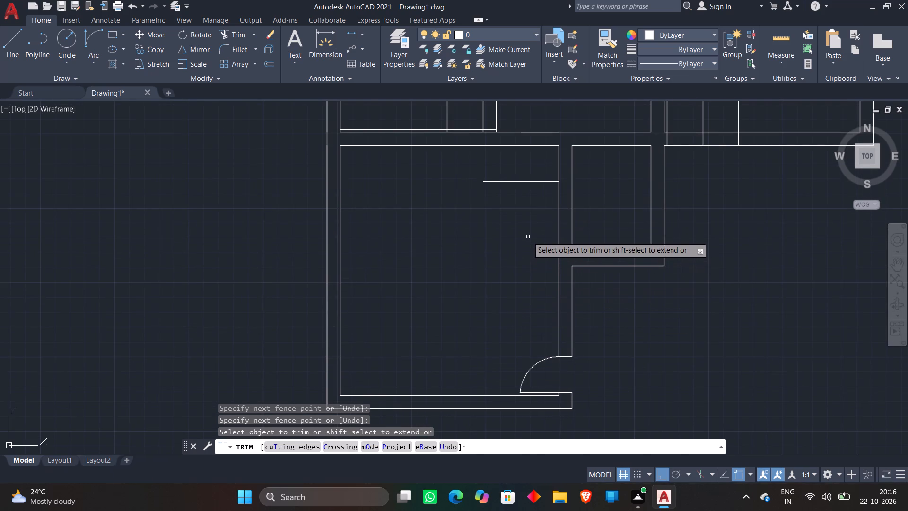
scroll(528, 237, "down", 1)
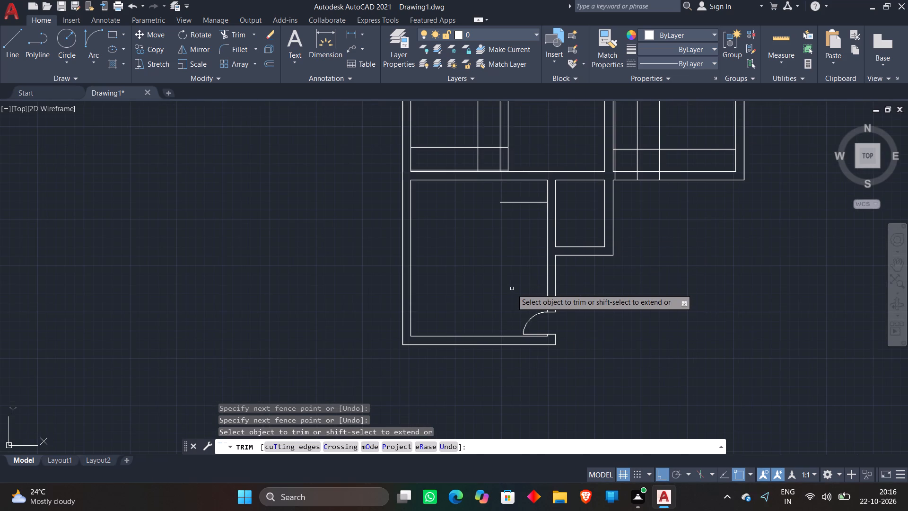
key("Escape")
Offset the bottom-left room's right inner wall line leftward by 2" near the upper-right corner.
scroll(576, 204, "up", 2)
scroll(538, 200, "up", 1)
middle_click_drag(538, 200, 538, 206)
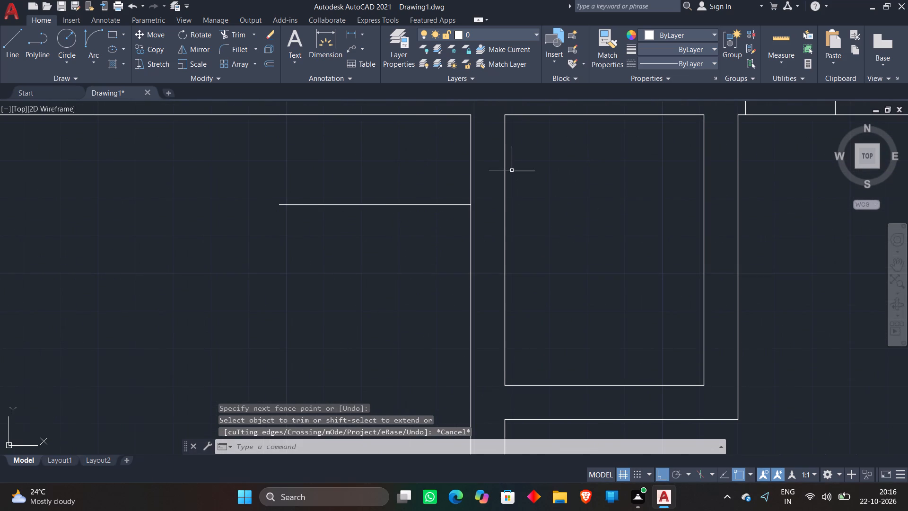
key("o")
key("Return")
type("2\"")
key("Return")
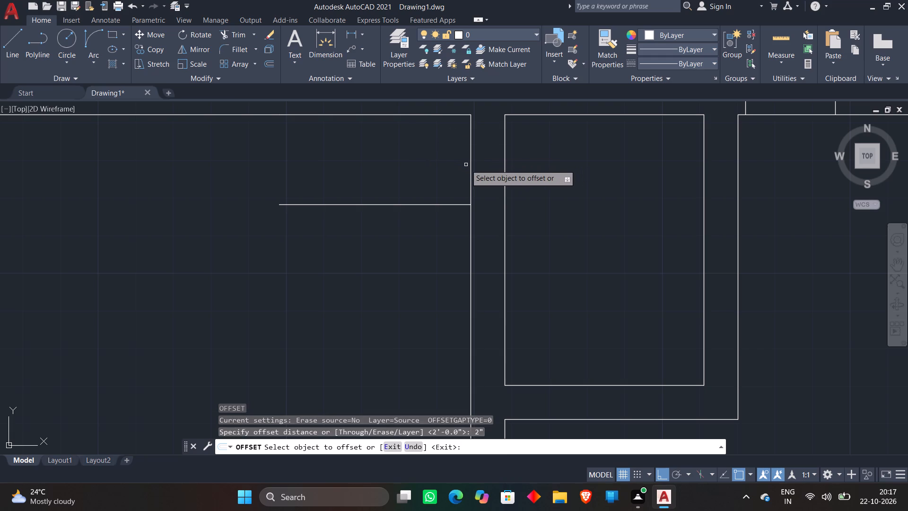
left_click(471, 165)
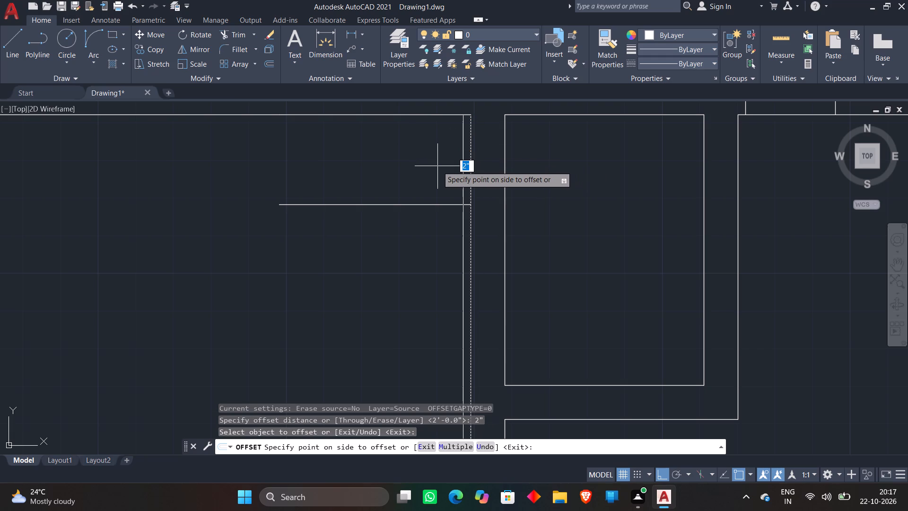
left_click(437, 166)
Offset the new vertical 2" line leftward by 2'.
key("o")
key("Return")
type("2'")
key("Return")
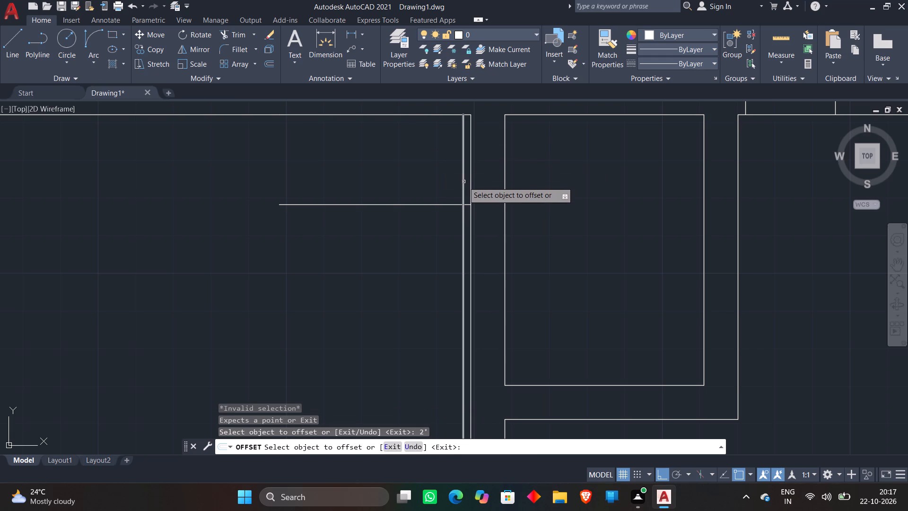
left_click(463, 182)
key("BackSpace")
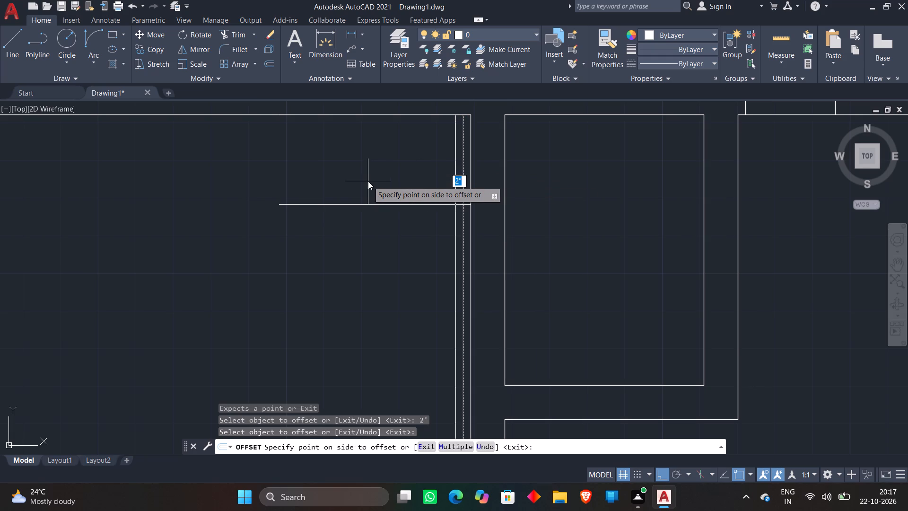
type("2'")
key("Return")
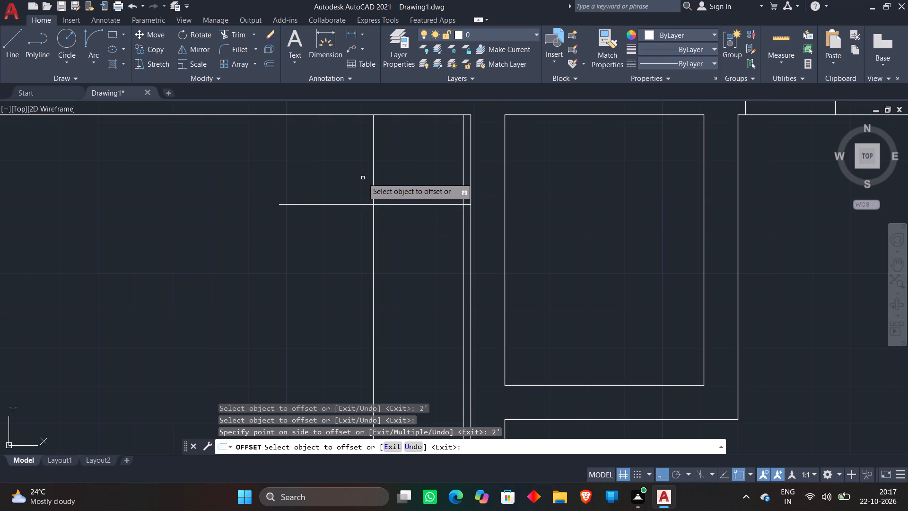
key("Escape")
Draw a Start, End, Direction arc in the bottom-left room's upper-right corner, from the 2' line's top to the 2" line's crossing with the horizontal line.
scroll(363, 178, "down", 4)
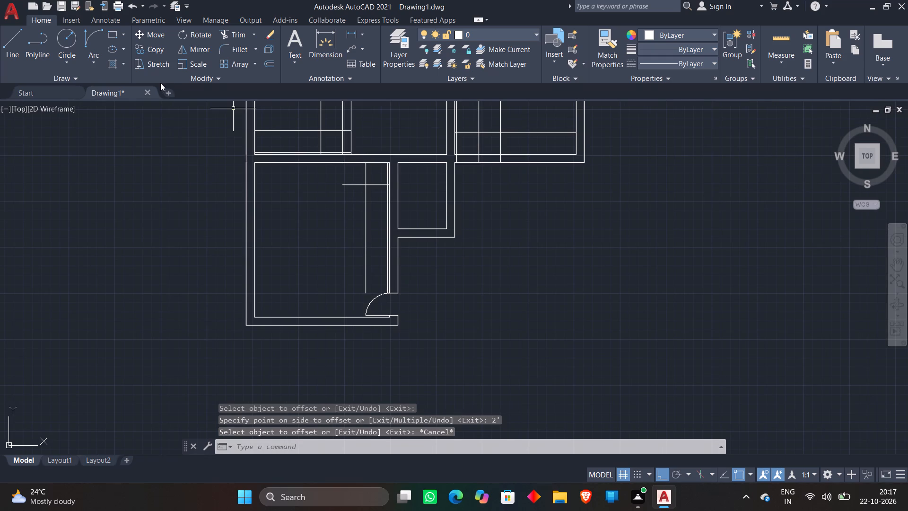
left_click(89, 39)
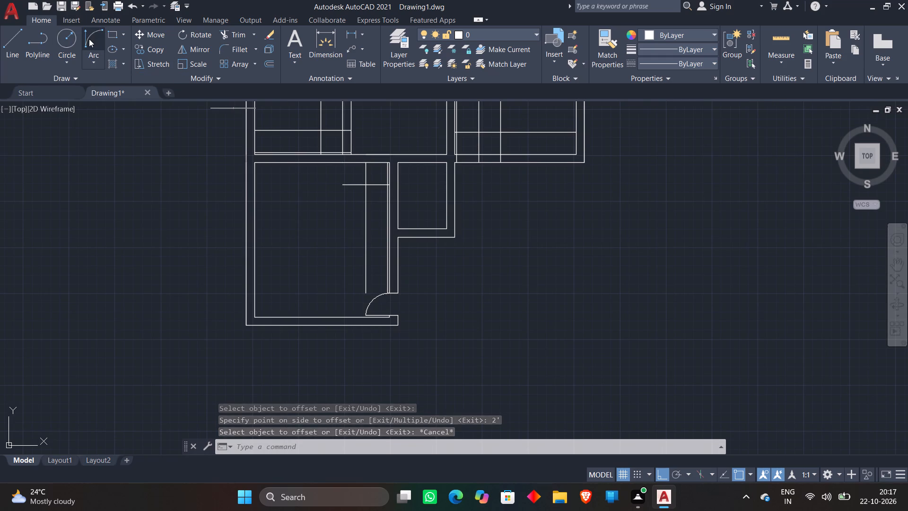
scroll(383, 165, "up", 2)
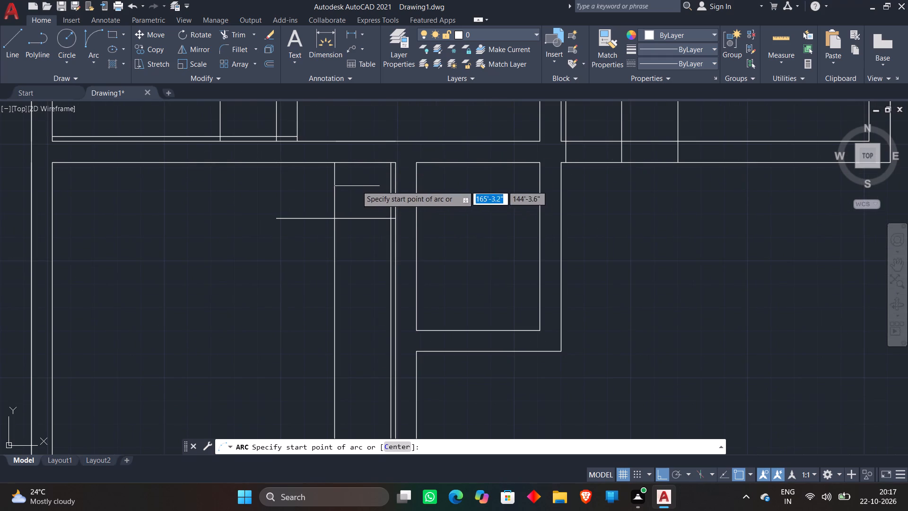
scroll(347, 173, "up", 1)
left_click(326, 161)
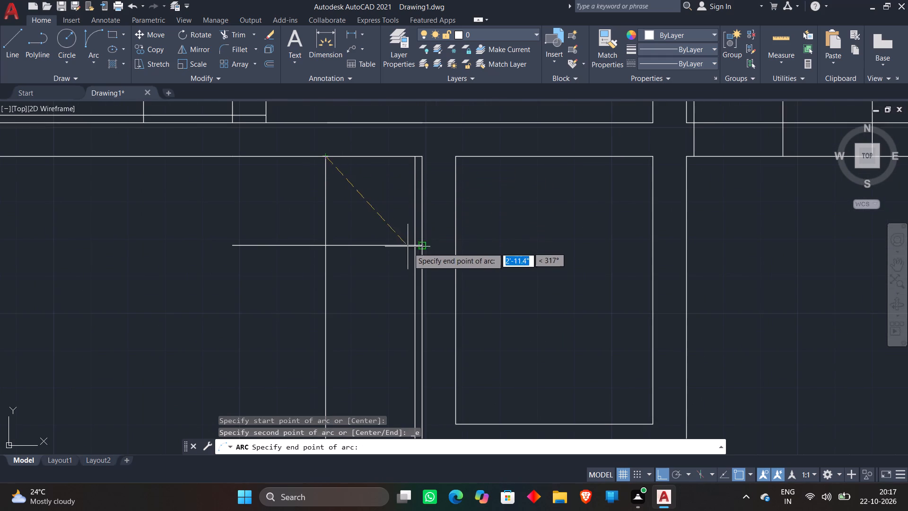
left_click(414, 247)
left_click(257, 295)
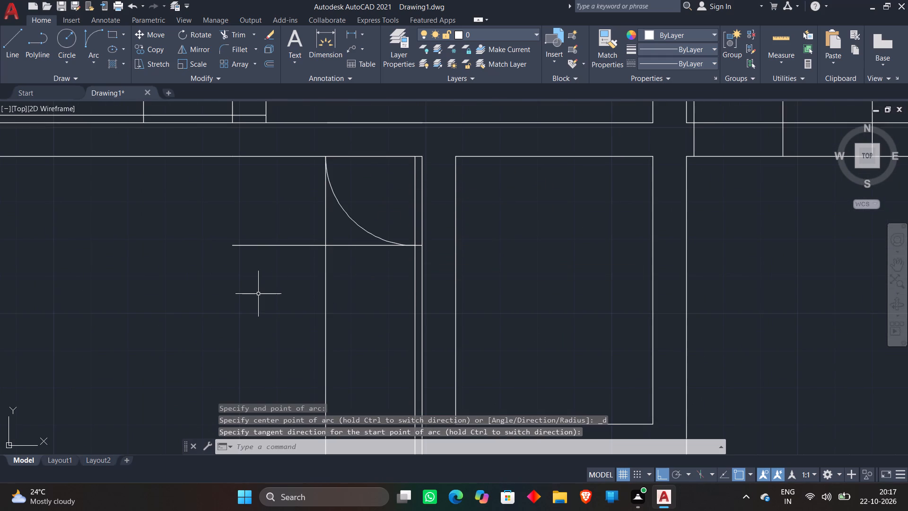
key("Escape")
Extend the 2" and 2' vertical offset lines up across the wall above the bottom-left room to its far wall line.
type("ex")
key("space")
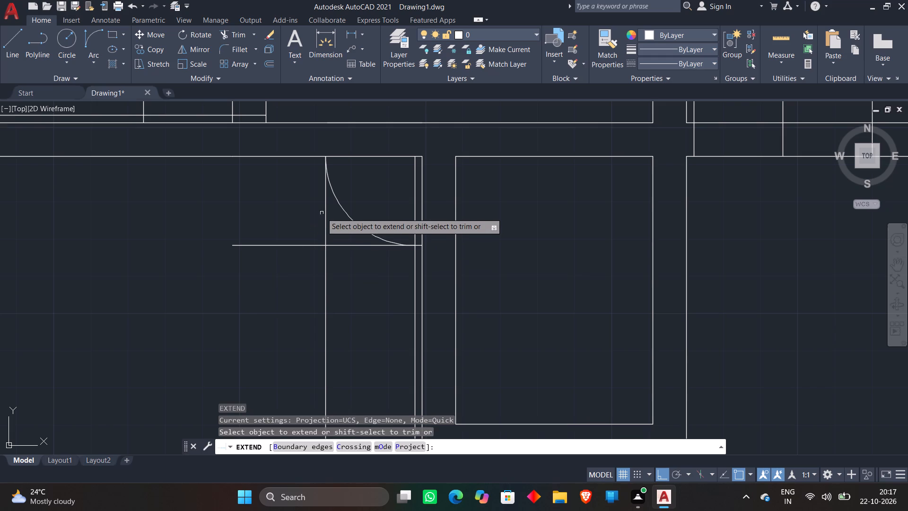
left_click(325, 206)
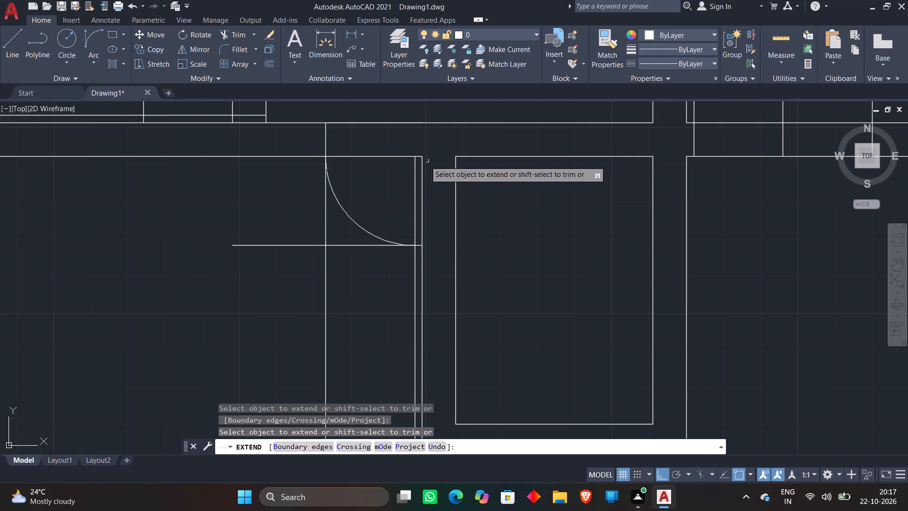
left_click(414, 164)
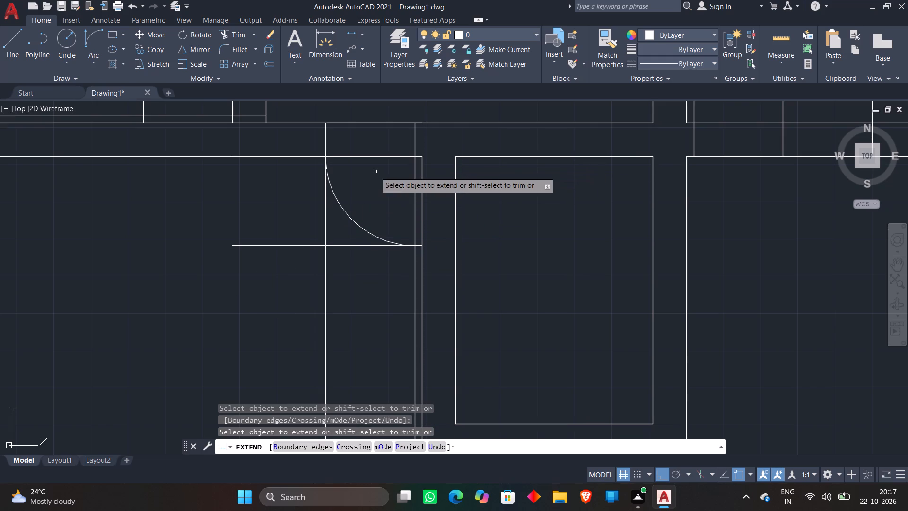
key("Escape")
Trim the horizontal and vertical construction lines back to the door arc in the bottom-left room's upper-right corner.
type("tr")
key("space")
left_click(322, 224)
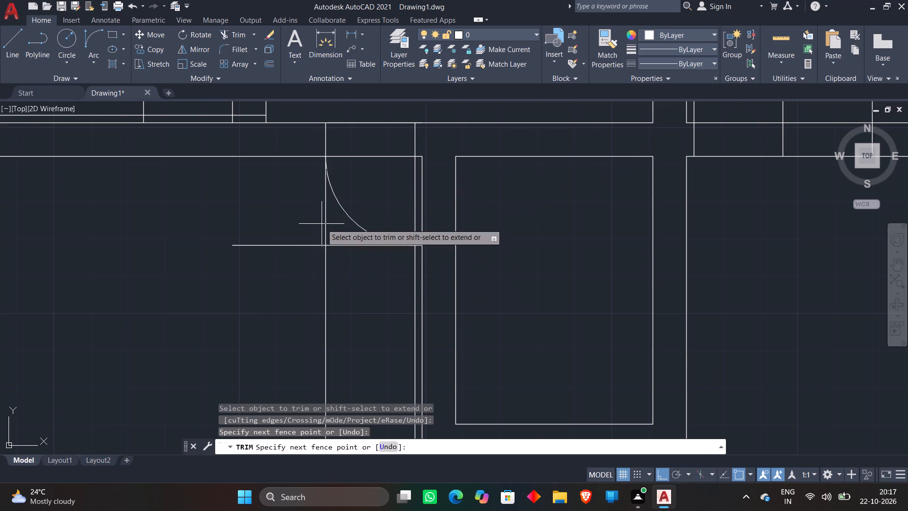
left_click(364, 255)
left_click(292, 231)
left_click(351, 297)
scroll(394, 245, "up", 4)
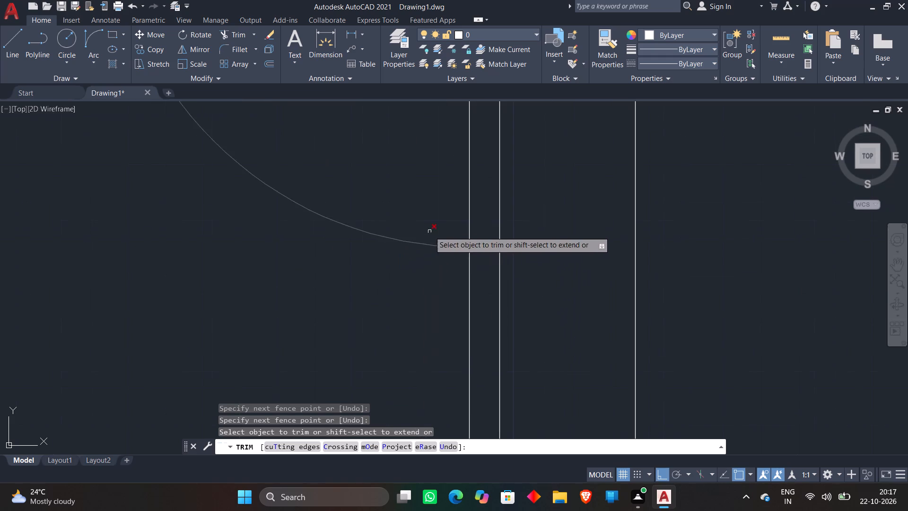
left_click(485, 237)
left_click(445, 309)
scroll(347, 321, "down", 3)
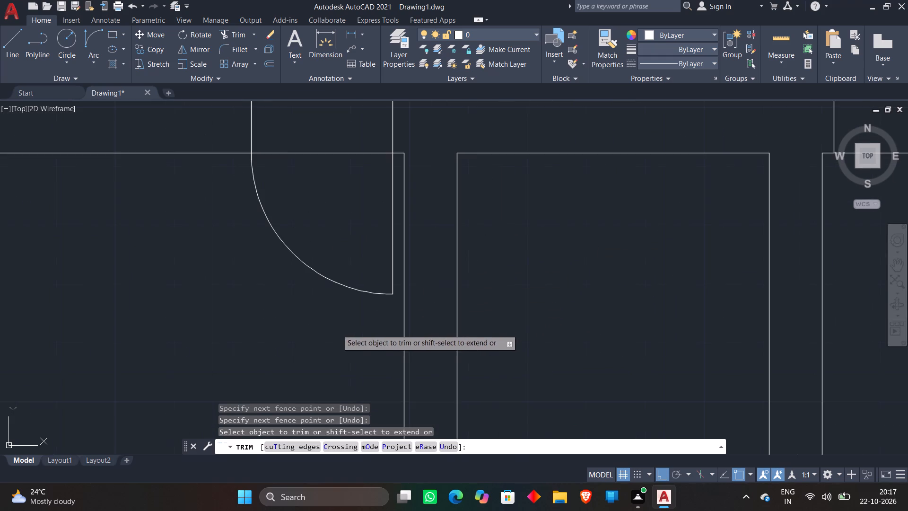
Trim both horizontal wall lines between the two jamb lines above the arc to open the bottom-left room's doorway.
scroll(331, 245, "down", 4)
scroll(330, 235, "up", 3)
left_click(306, 237)
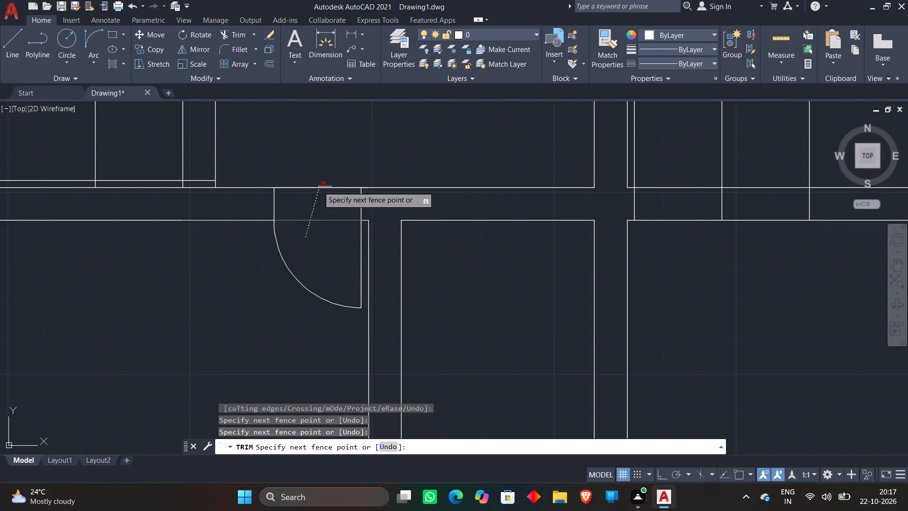
left_click(317, 179)
key("Escape")
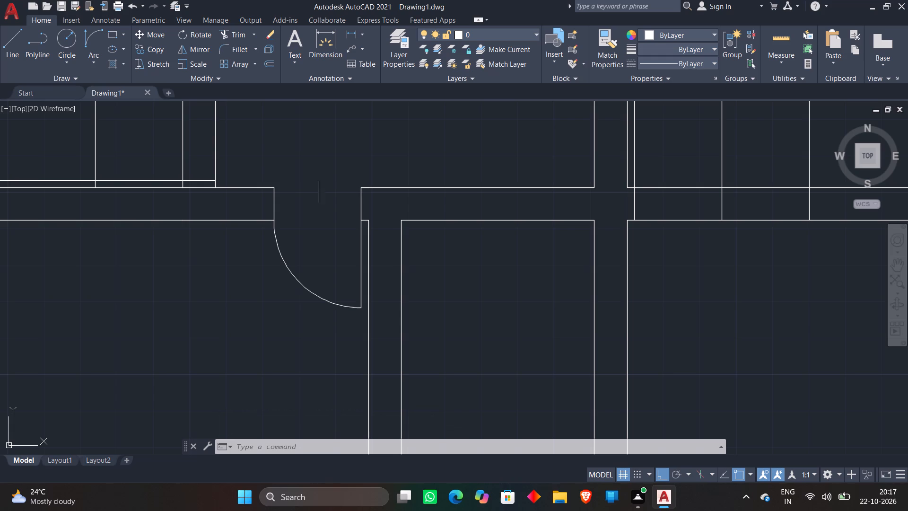
Draw a Start, End, Direction arc in the middle-left room's lower-right corner, from the inner right wall's upper crossing to the 2' and 2" lines' crossing.
scroll(342, 219, "down", 3)
scroll(310, 176, "up", 1)
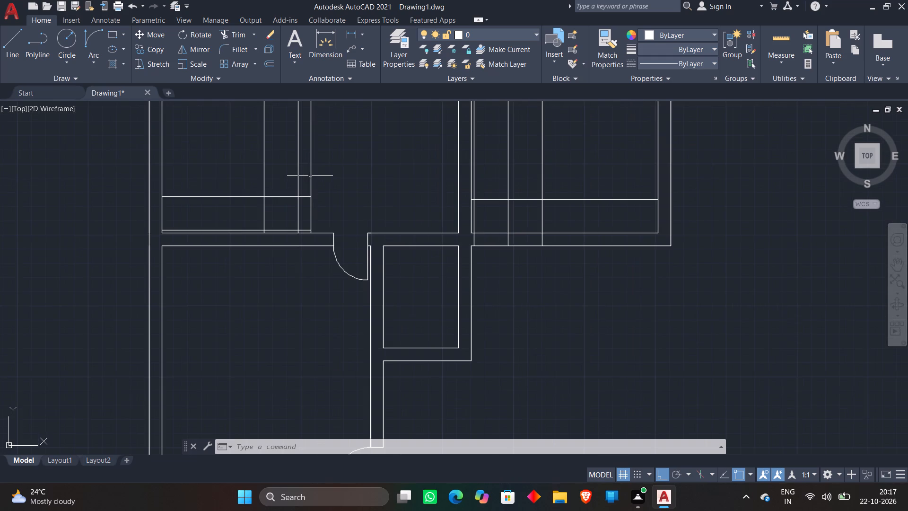
scroll(310, 176, "up", 2)
left_click(96, 37)
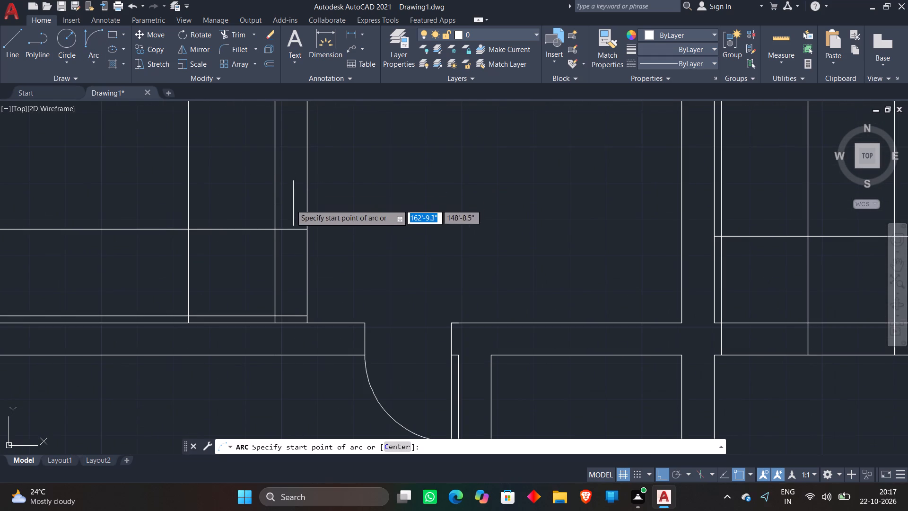
left_click(274, 226)
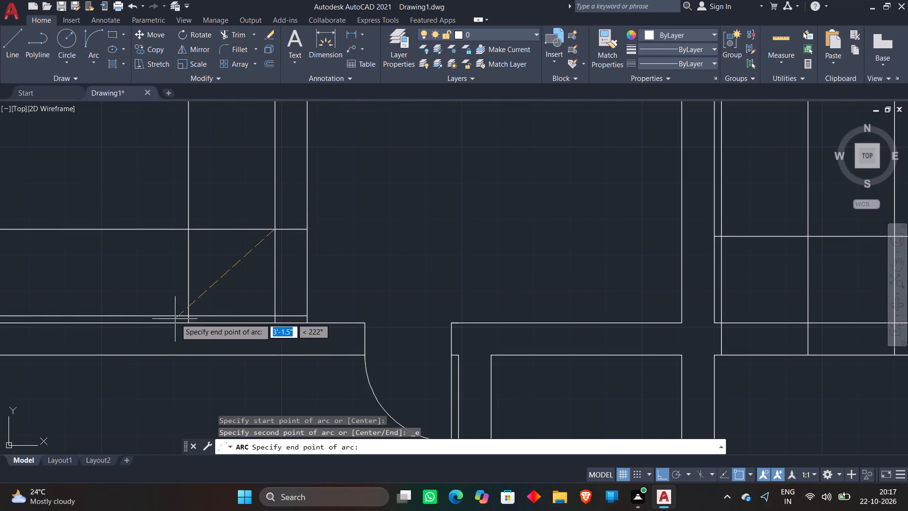
left_click(189, 315)
left_click(155, 255)
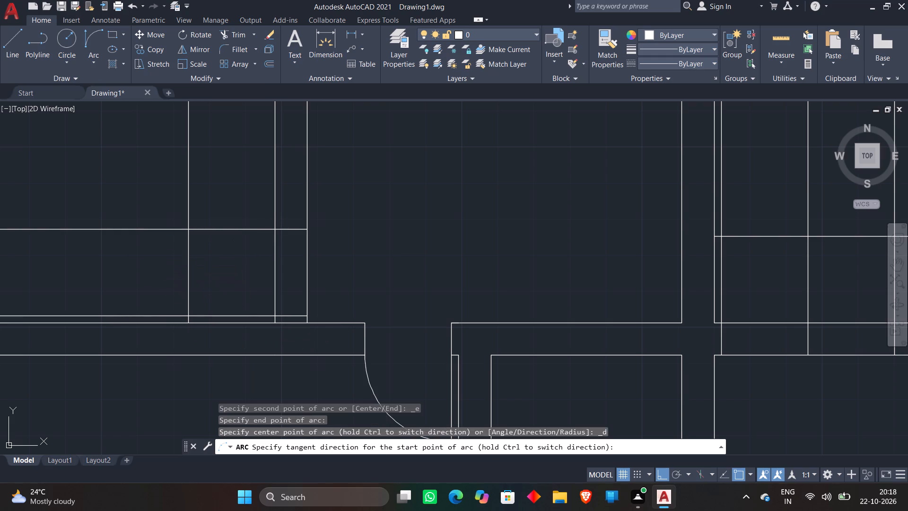
Trim the excess lines at the middle-left door arc's lower end and the lower wall line crossing the right wall's thickness.
left_click(235, 31)
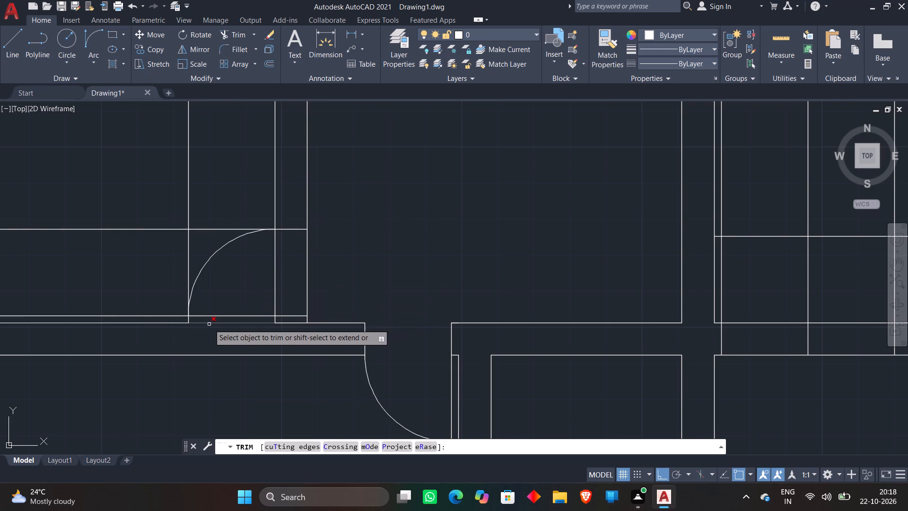
scroll(190, 322, "up", 2)
left_click(170, 305)
left_click(189, 318)
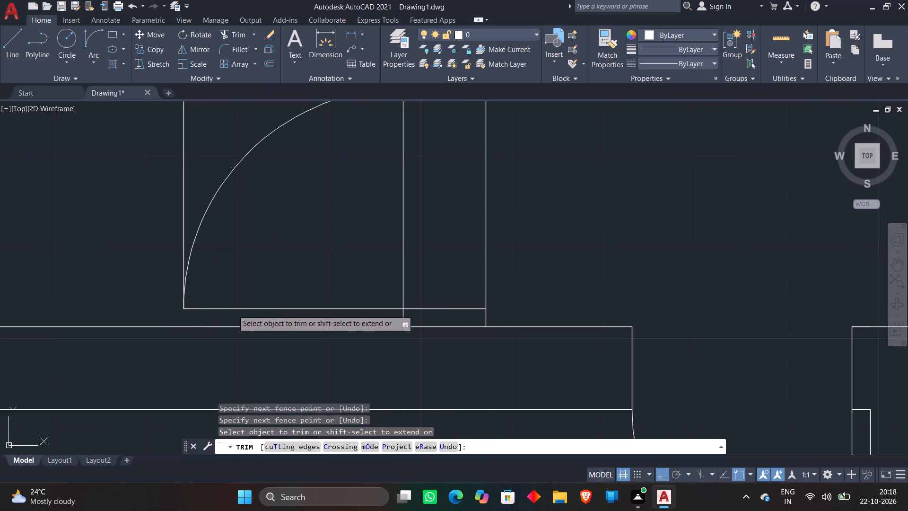
left_click(417, 323)
left_click(419, 343)
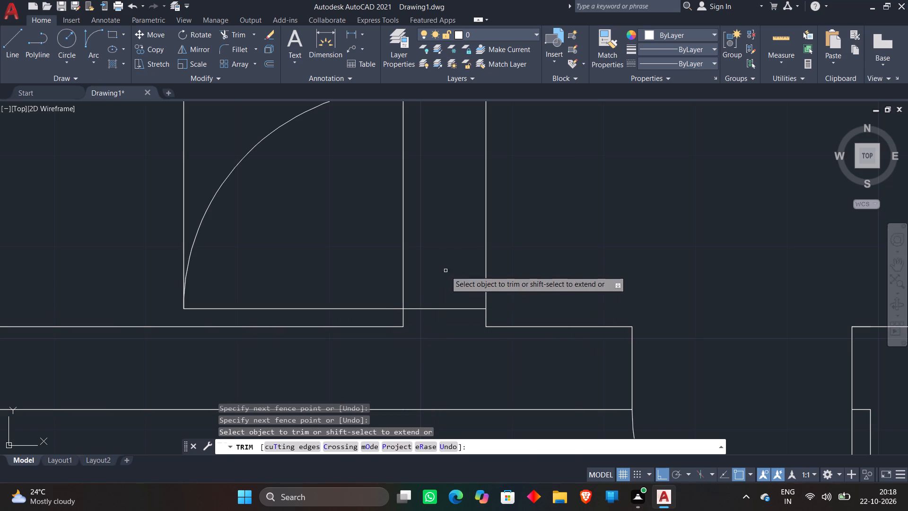
Trim the vertical line above and the horizontal line left of the middle-left room's door arc.
scroll(445, 271, "down", 3)
scroll(384, 223, "up", 2)
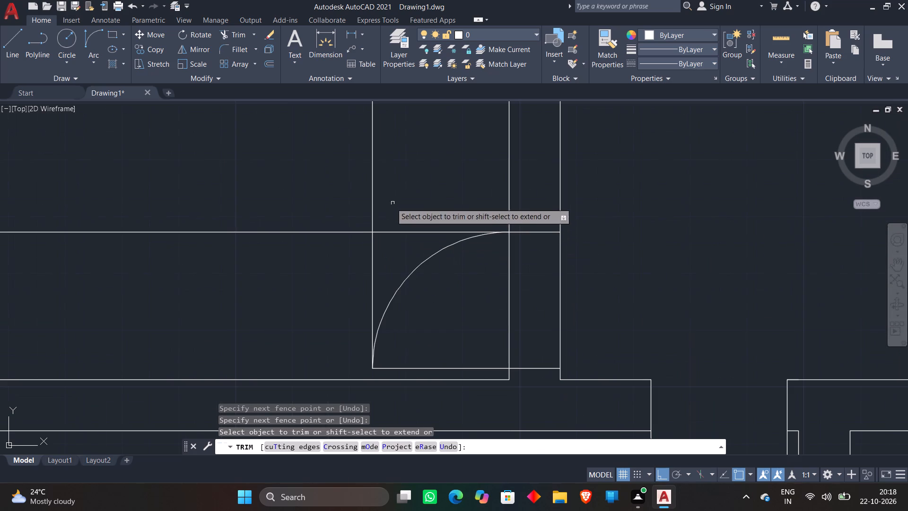
left_click(391, 202)
left_click(296, 242)
left_click(419, 217)
left_click(337, 276)
Trim both right wall lines of the middle-left room between the arc's upper end and the door line to open the doorway.
left_click_drag(457, 300, 461, 302)
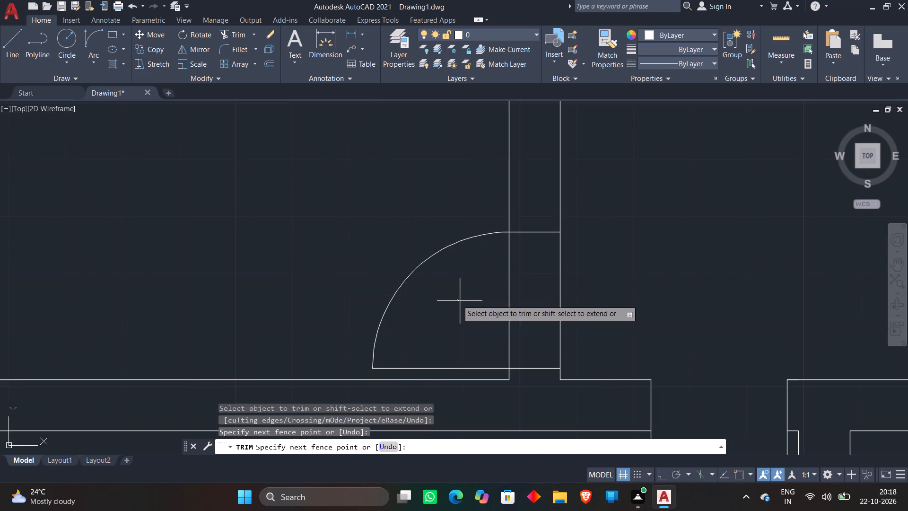
left_click_drag(461, 302, 462, 302)
left_click(651, 303)
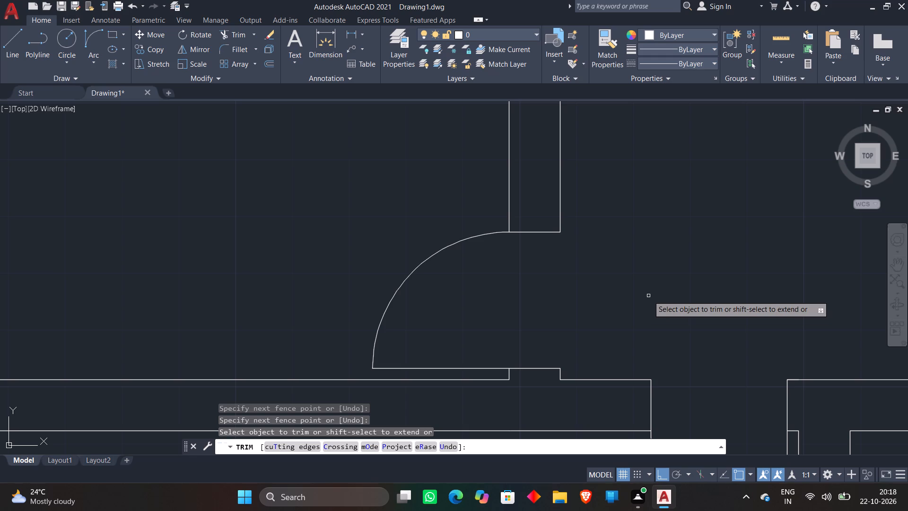
Draw a Start, End, Direction arc in the upper-left room's lower-right corner, from the inner right wall's upper crossing to the 2' and 2" lines' crossing.
scroll(648, 296, "down", 4)
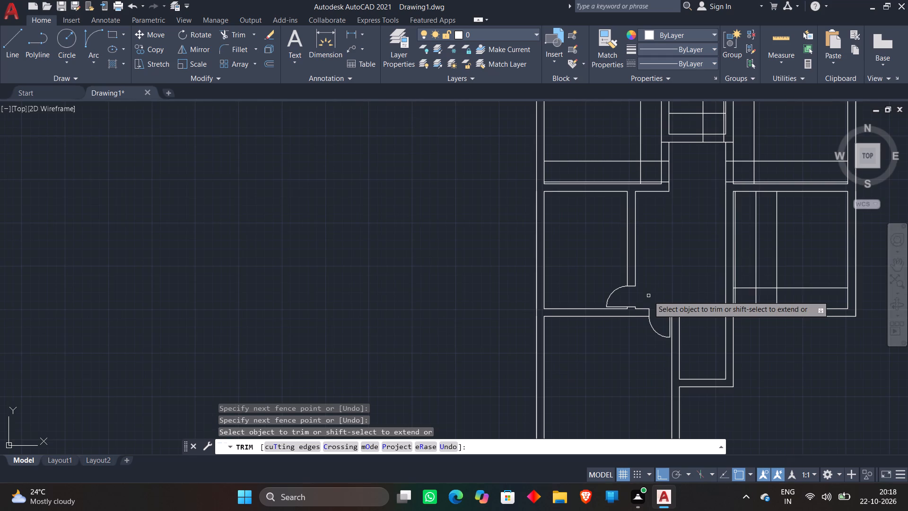
left_click(16, 33)
left_click(93, 40)
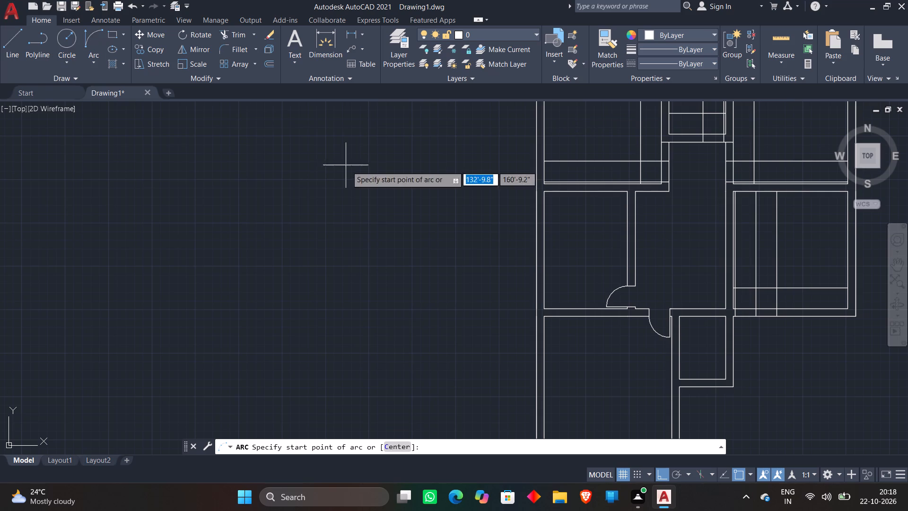
middle_click_drag(347, 167, 135, 261)
scroll(456, 261, "up", 4)
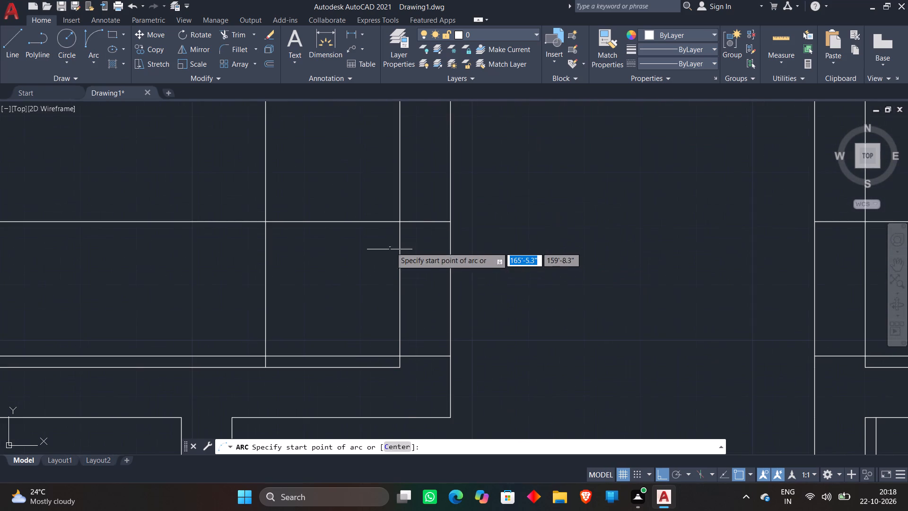
left_click(400, 221)
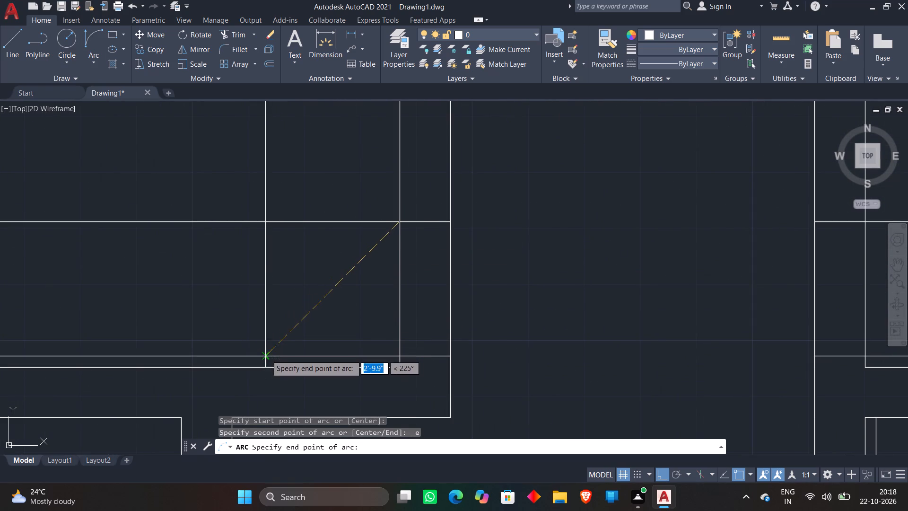
left_click(266, 355)
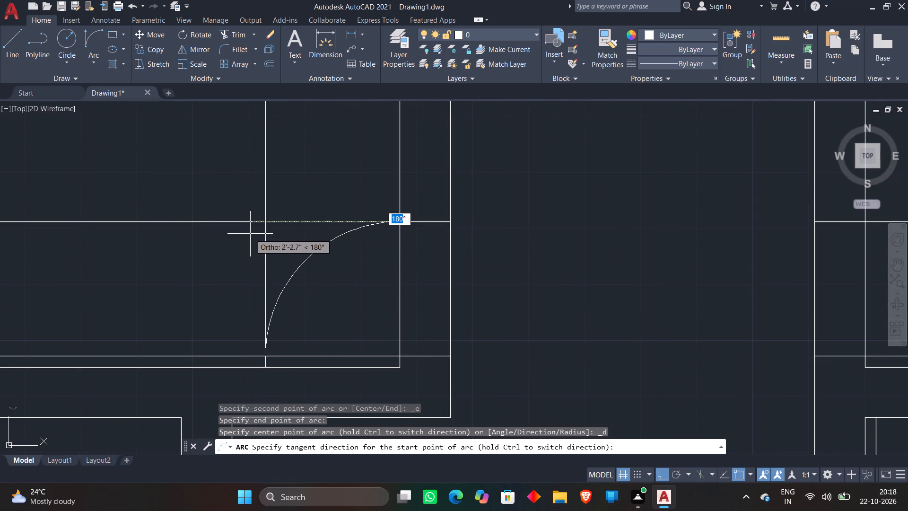
left_click(250, 234)
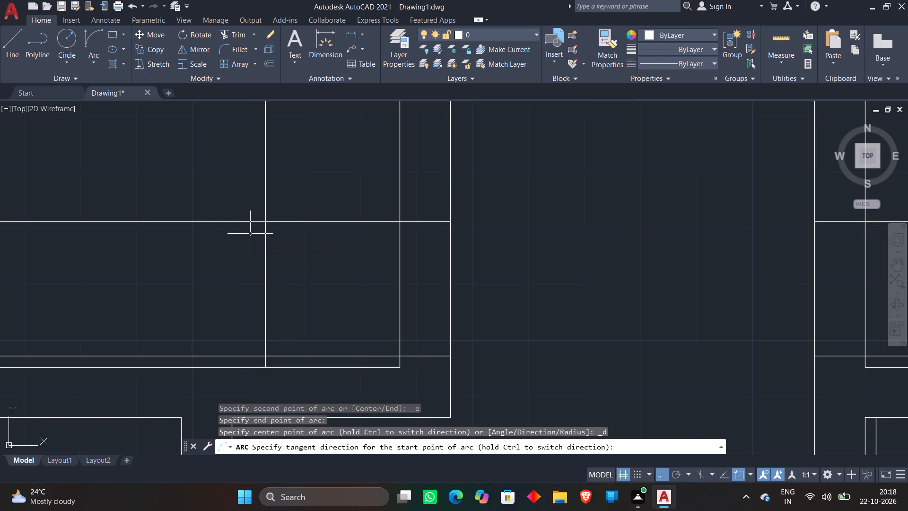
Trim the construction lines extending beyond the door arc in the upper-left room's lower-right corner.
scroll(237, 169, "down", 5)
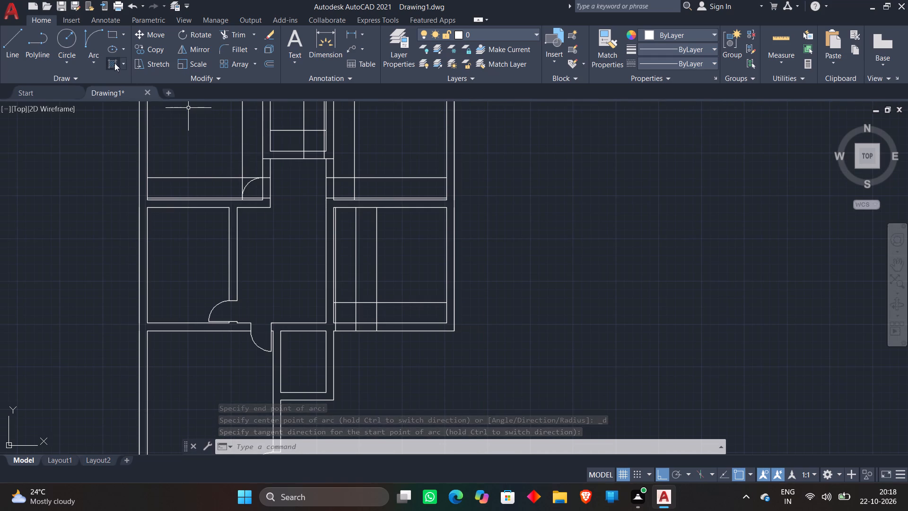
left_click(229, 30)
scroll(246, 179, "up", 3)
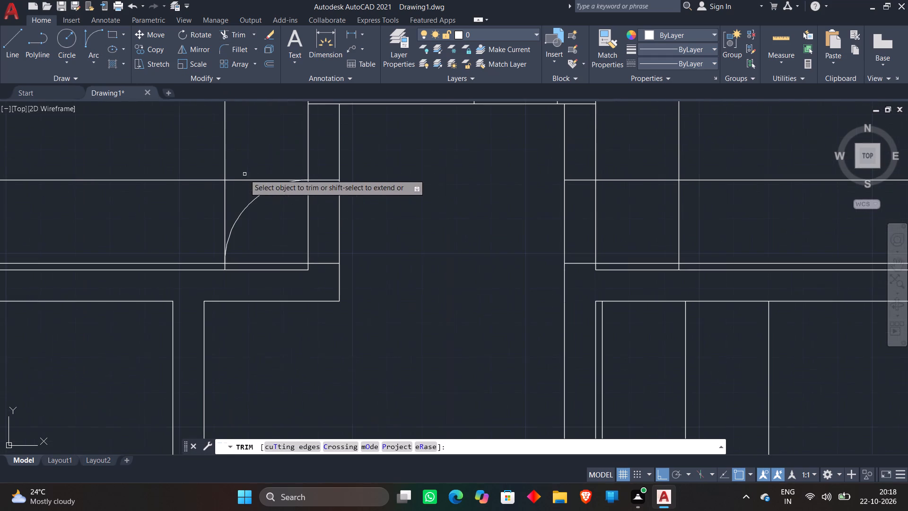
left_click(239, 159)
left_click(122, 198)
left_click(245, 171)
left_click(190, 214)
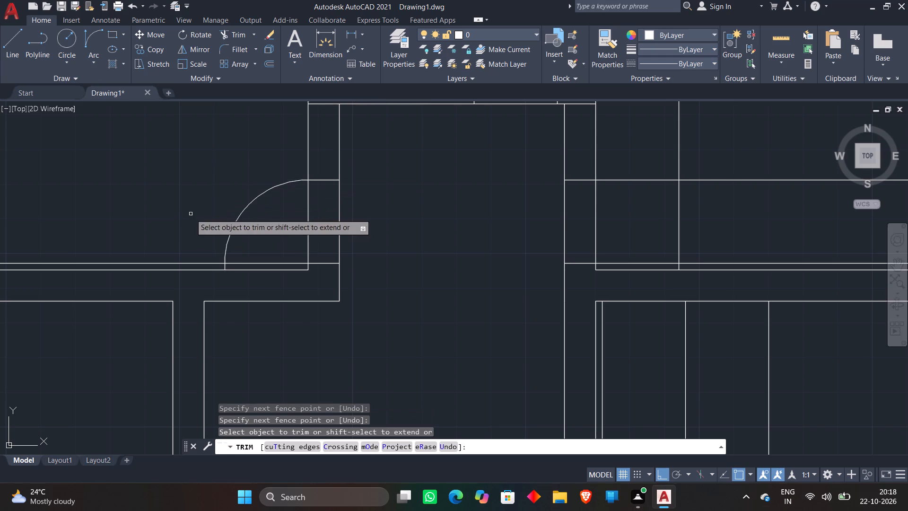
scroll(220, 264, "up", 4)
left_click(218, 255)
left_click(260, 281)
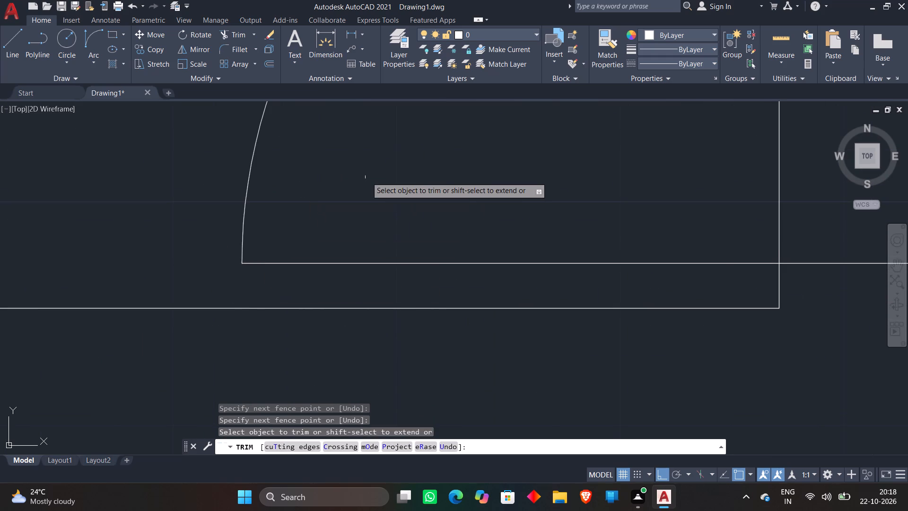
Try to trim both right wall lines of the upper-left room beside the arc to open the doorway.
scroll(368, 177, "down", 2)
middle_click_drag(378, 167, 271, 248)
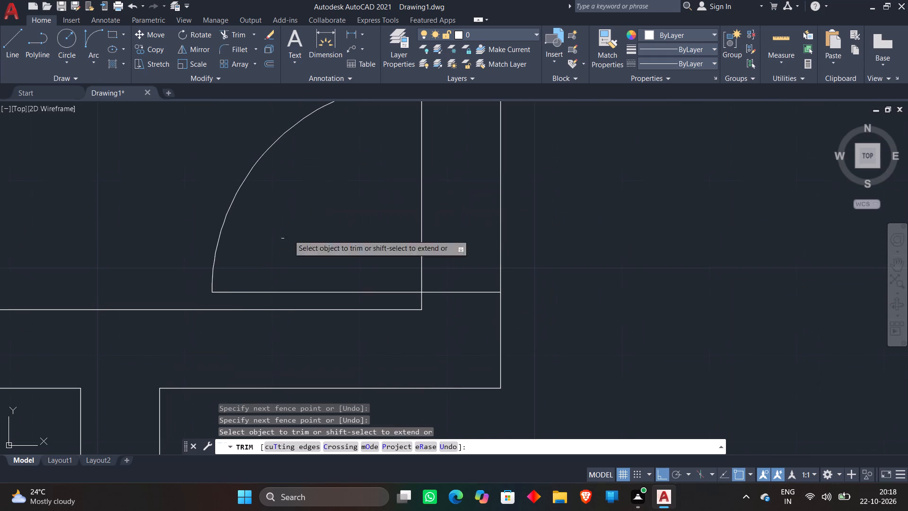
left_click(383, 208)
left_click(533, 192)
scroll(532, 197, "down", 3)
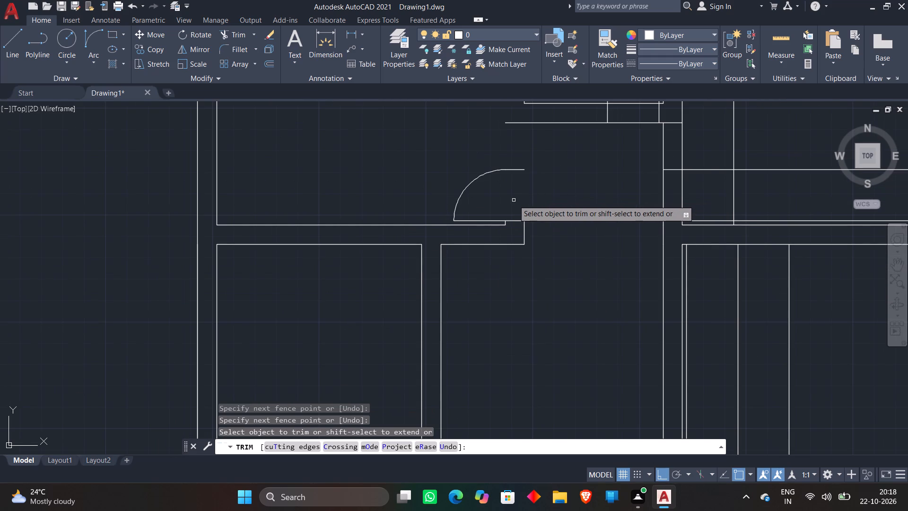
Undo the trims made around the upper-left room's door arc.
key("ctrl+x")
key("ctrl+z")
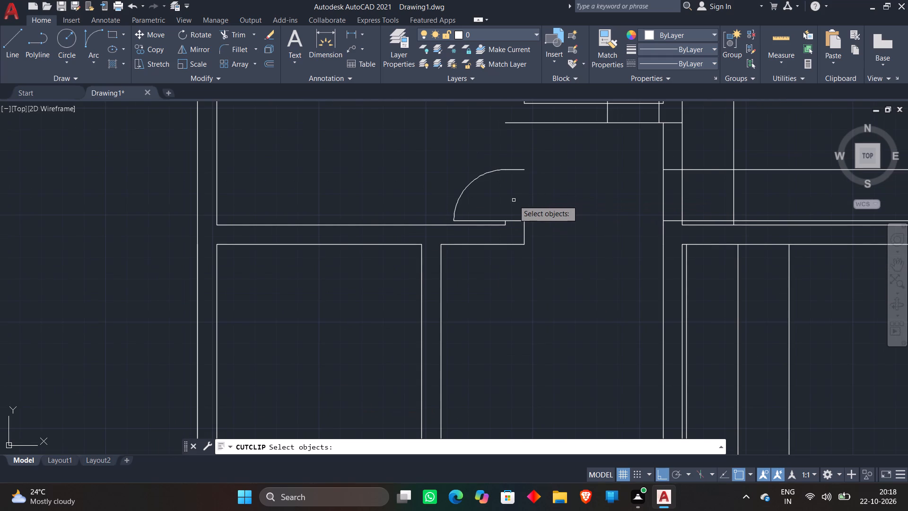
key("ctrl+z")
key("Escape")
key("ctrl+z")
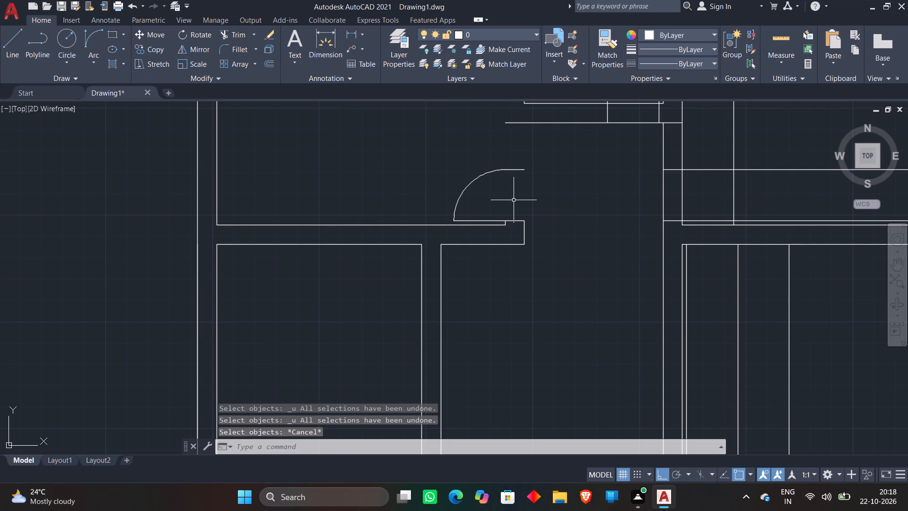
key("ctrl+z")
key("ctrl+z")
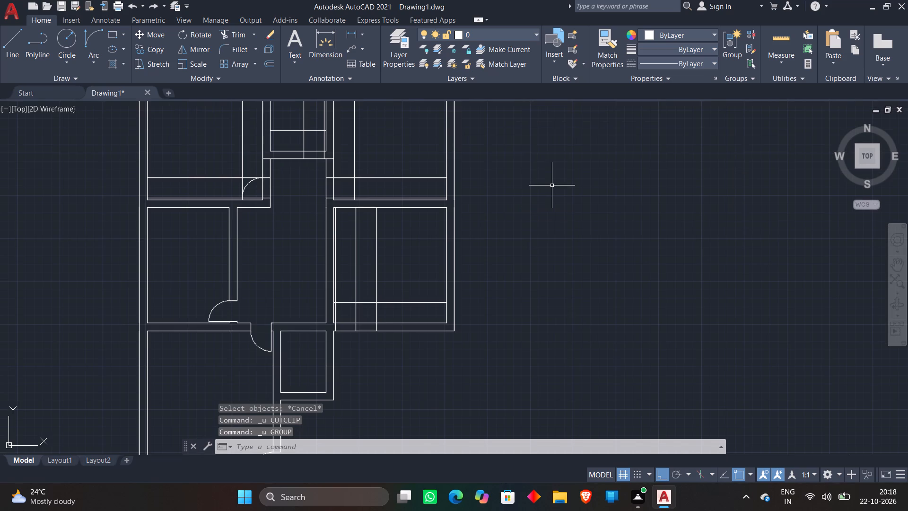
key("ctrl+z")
Trim the 2' construction lines beyond the upper-left room's door arc and both right wall lines across the doorway.
scroll(474, 205, "down", 3)
scroll(504, 246, "down", 1)
scroll(489, 271, "up", 1)
scroll(518, 310, "down", 3)
scroll(520, 315, "up", 5)
middle_click_drag(498, 285, 509, 446)
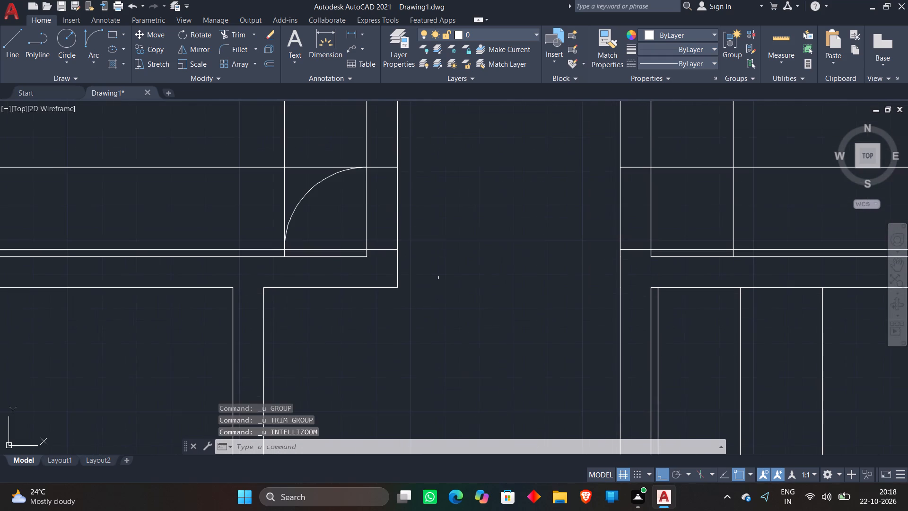
left_click(230, 34)
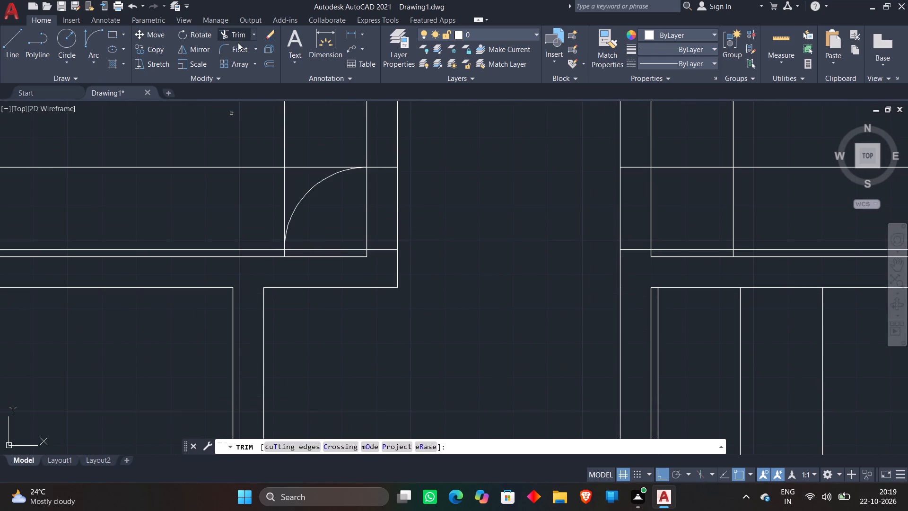
left_click(299, 139)
left_click(212, 184)
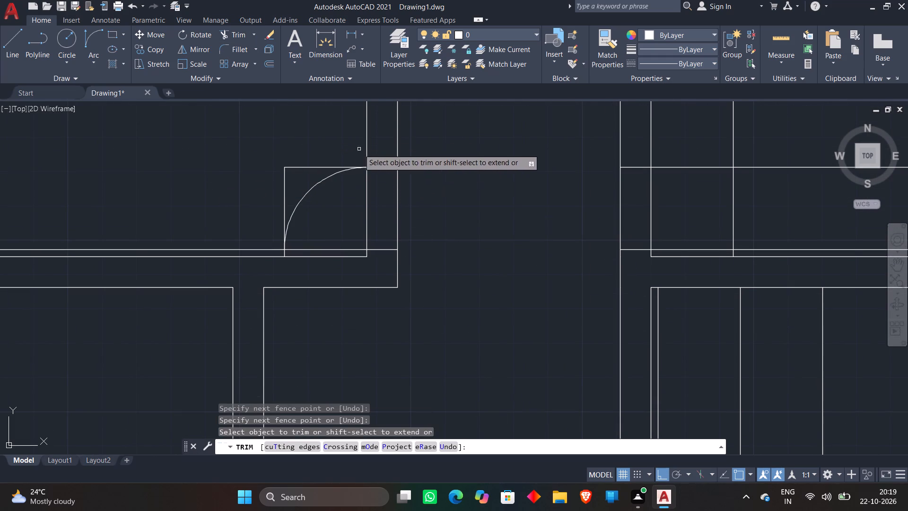
left_click(357, 187)
left_click(421, 185)
Trim the leftover 2" line beyond the arc and the 2' line below it in the upper-left room's doorway.
scroll(304, 252, "up", 2)
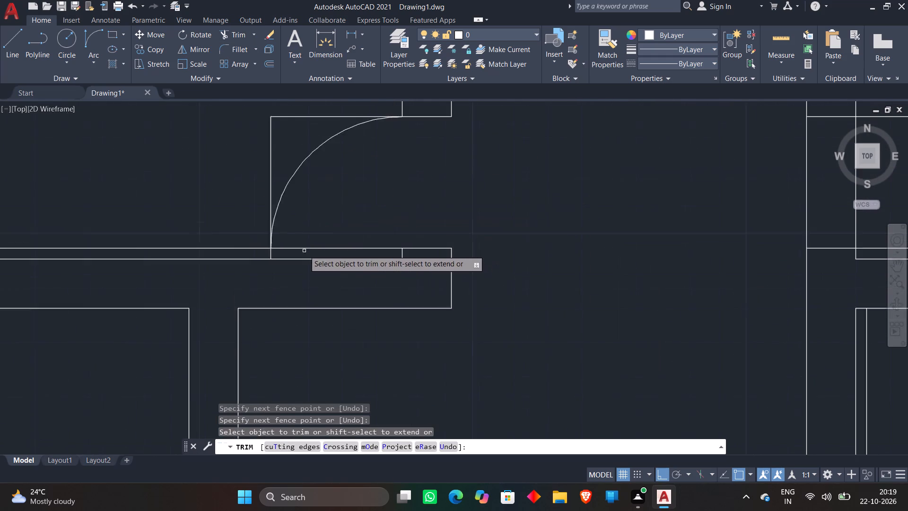
scroll(304, 250, "up", 1)
left_click(202, 242)
left_click(233, 255)
scroll(330, 167, "down", 2)
middle_click_drag(330, 167, 354, 293)
left_click(341, 188)
left_click(272, 233)
scroll(277, 202, "down", 2)
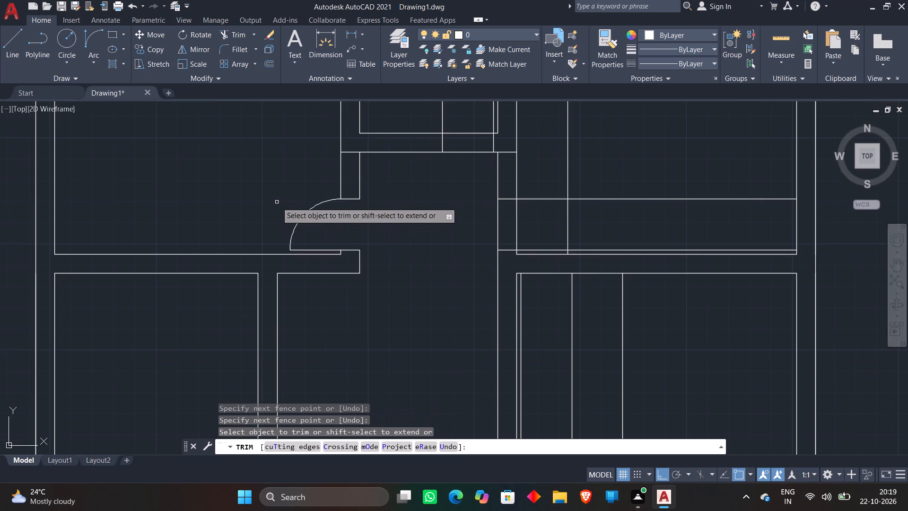
key("Escape")
Trim the short horizontal line crossing the upper-left room's right wall above the door opening.
scroll(277, 202, "down", 2)
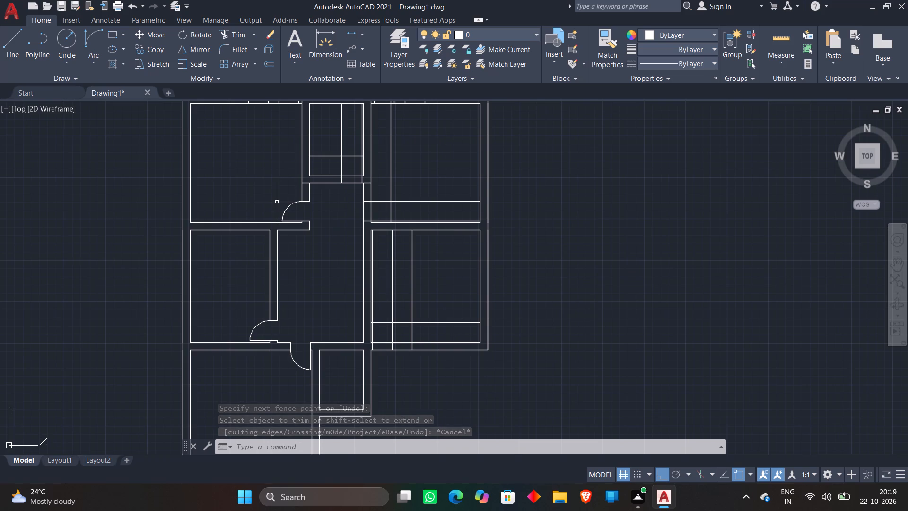
scroll(315, 177, "up", 2)
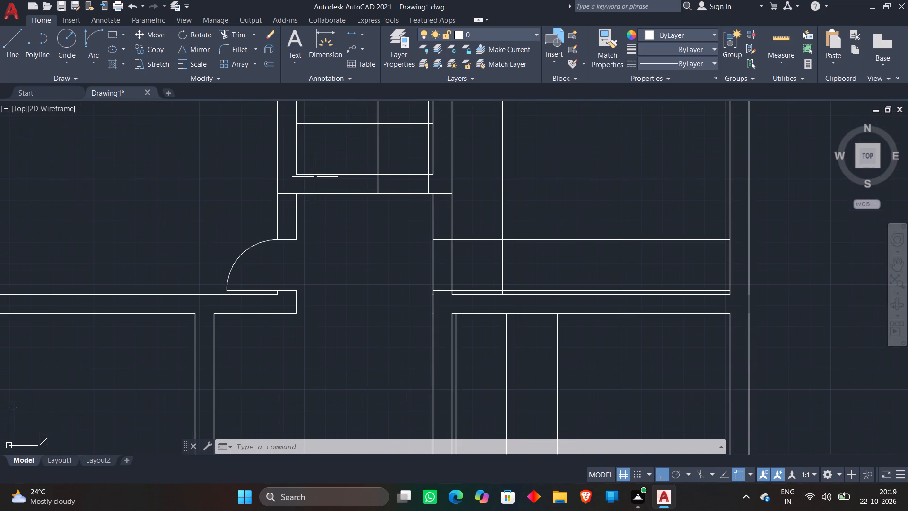
type("tr")
key("space")
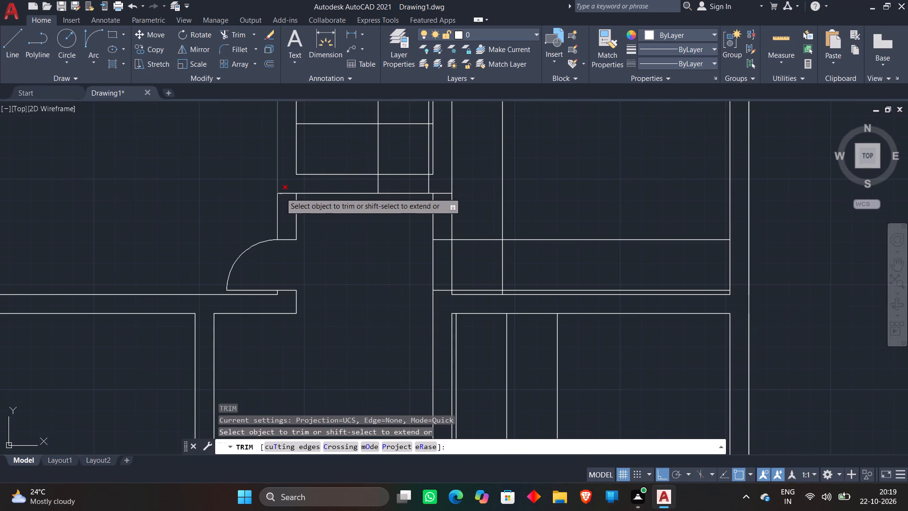
left_click(280, 193)
key("Escape")
Draw a Start, End, Direction arc in the small central room's lower-right corner, from the lower wall's 2' line crossing to the 2' and 2" lines' crossing.
scroll(365, 214, "down", 2)
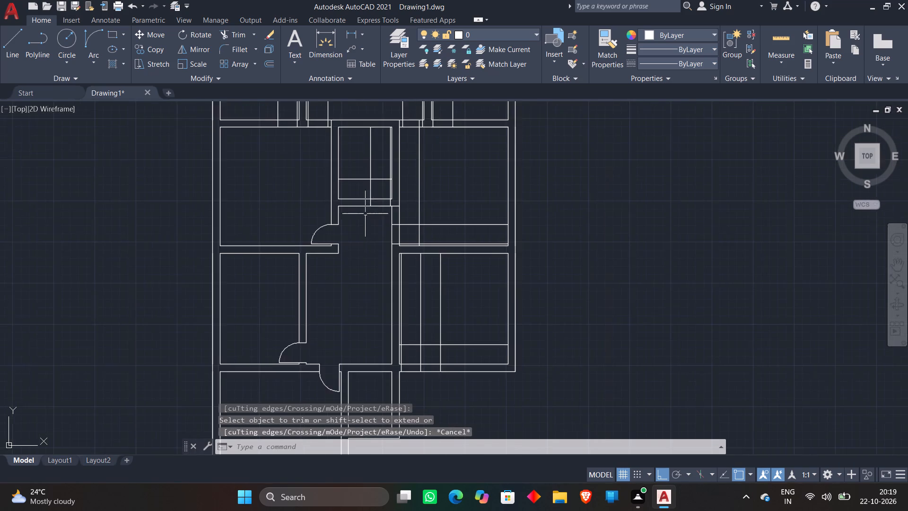
middle_click_drag(365, 214, 363, 308)
left_click(87, 34)
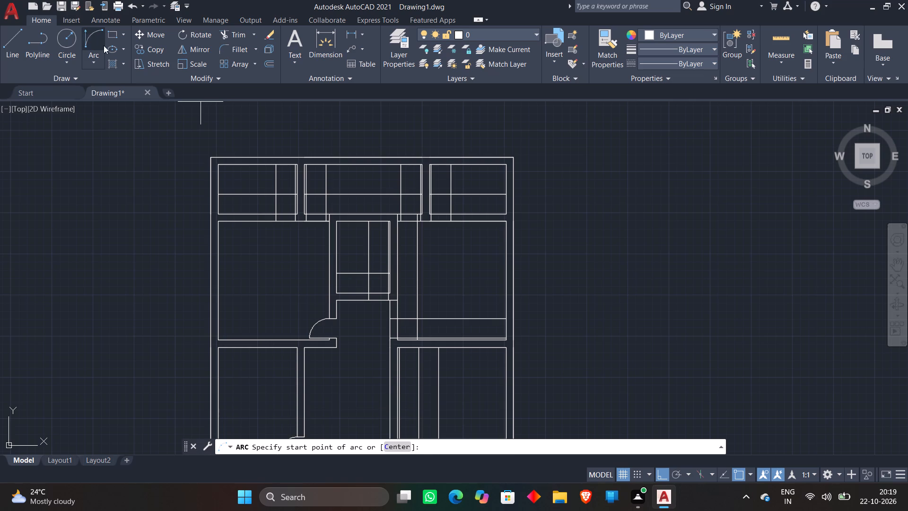
scroll(362, 295, "up", 3)
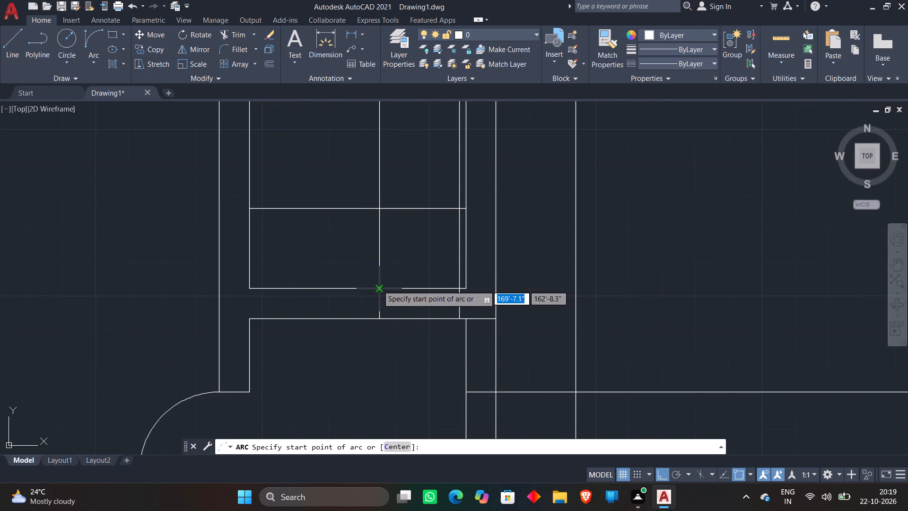
left_click(378, 285)
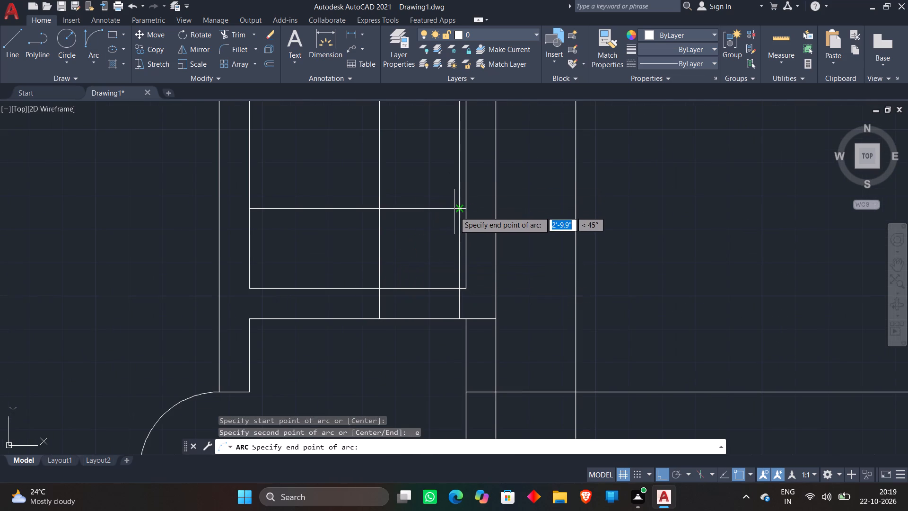
left_click(455, 209)
left_click(380, 179)
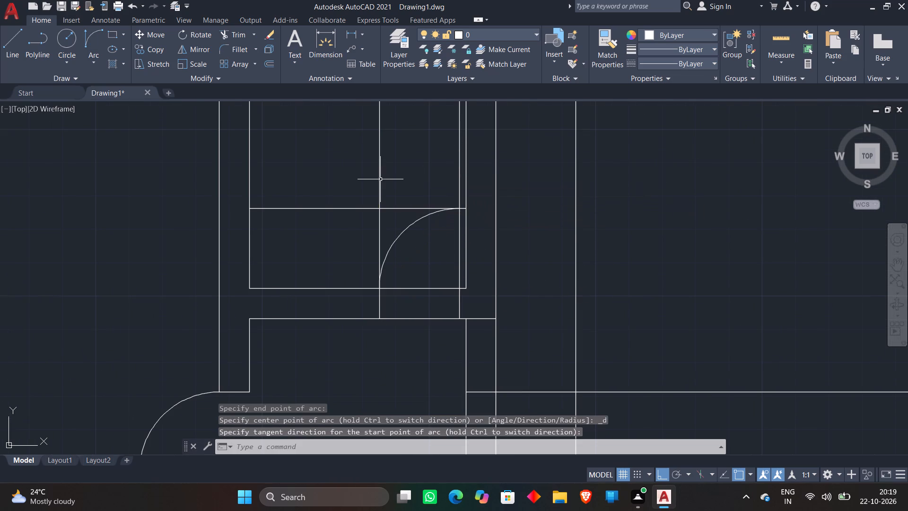
Trim the 2' and 2" construction lines extending beyond the door arc in the small central room.
type("tr")
key("space")
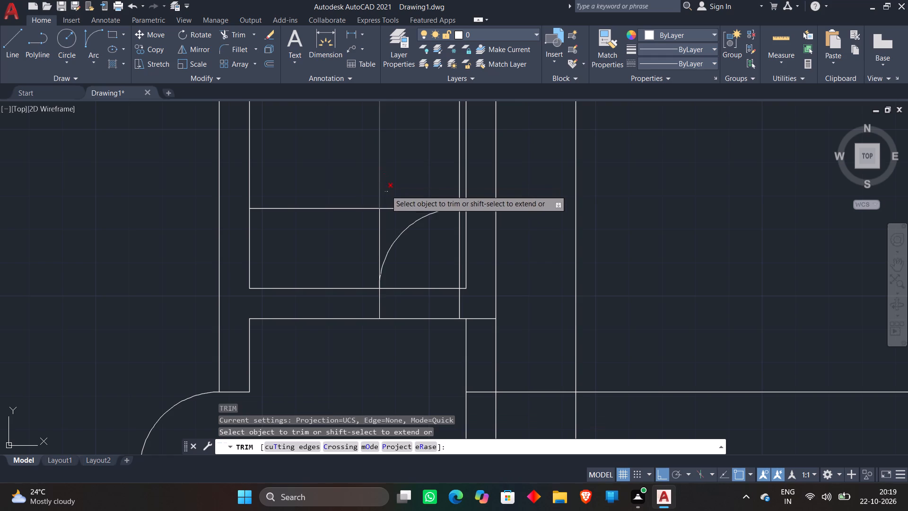
left_click(394, 185)
left_click(323, 232)
left_click(410, 197)
left_click(366, 226)
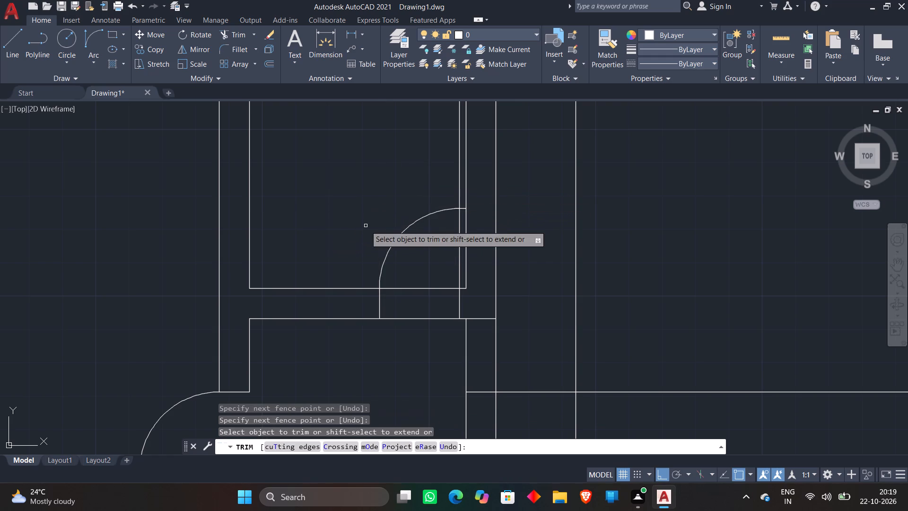
scroll(479, 194, "up", 4)
left_click_drag(344, 227, 350, 229)
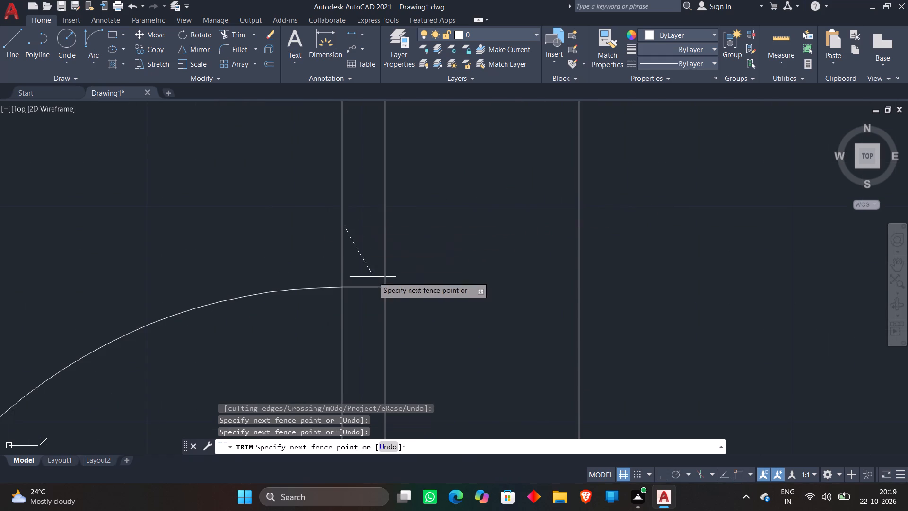
left_click(369, 298)
left_click(347, 250)
left_click(334, 245)
Trim both lower wall lines of the small central room between the door jambs to open the doorway.
scroll(340, 226, "down", 5)
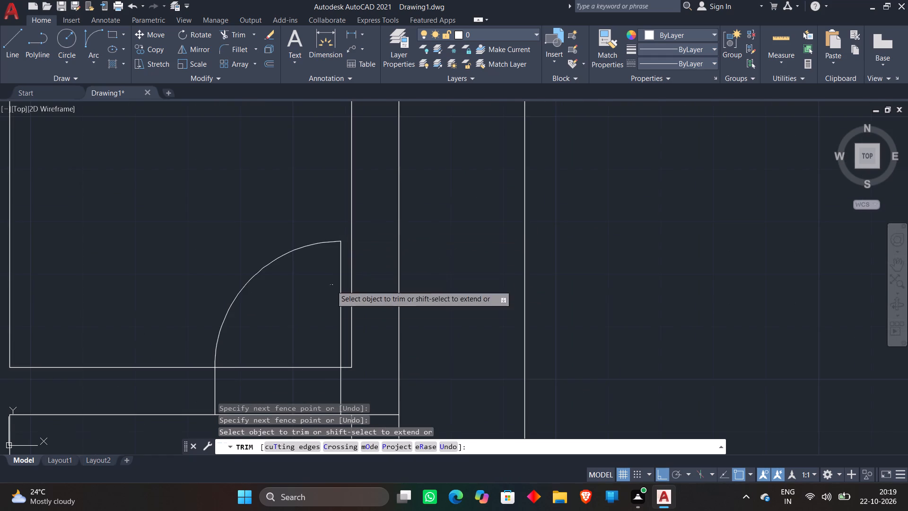
scroll(279, 317, "down", 3)
left_click(283, 316)
left_click(287, 359)
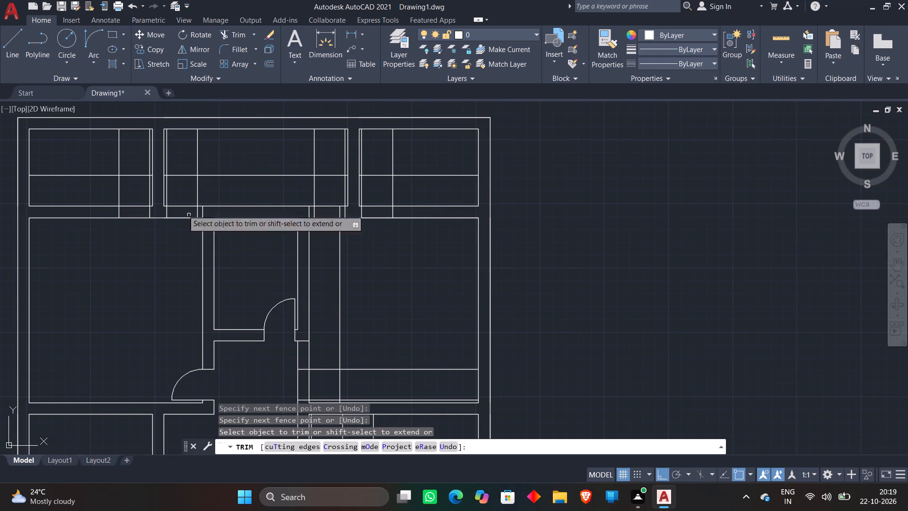
key("Escape")
Draw a Start, End, Direction arc in the top-left room's lower-right corner, from the lower wall's 2' line crossing to the 2' and 2" lines' crossing.
middle_click_drag(136, 248, 191, 333)
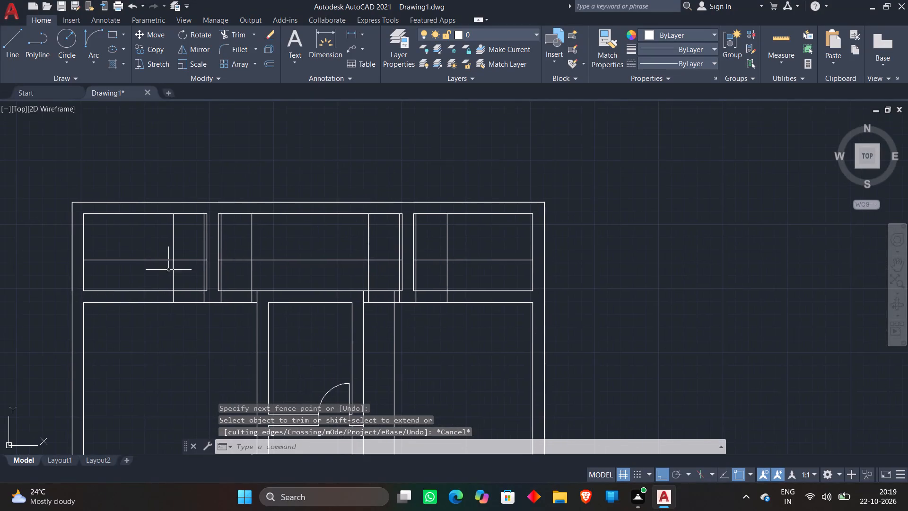
left_click(92, 34)
scroll(214, 278, "up", 2)
left_click(106, 312)
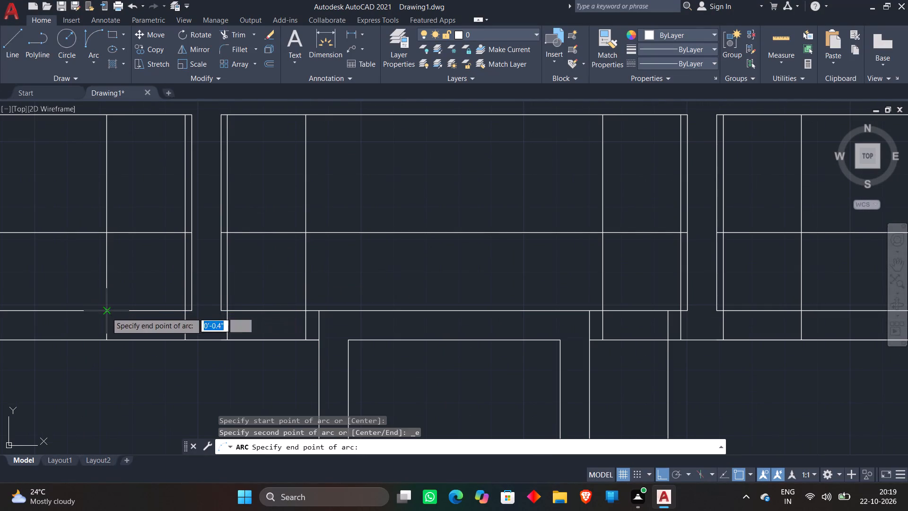
left_click(183, 233)
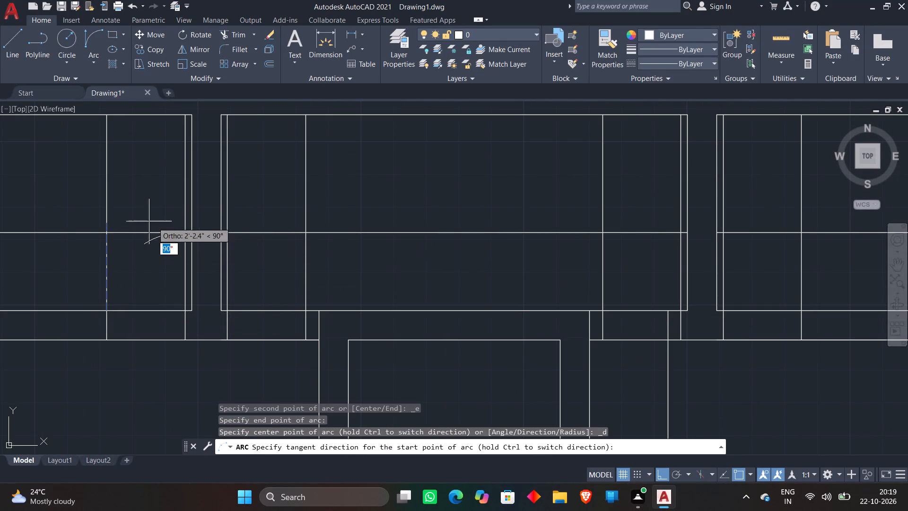
left_click(87, 197)
Trim the 2' and 2" construction lines extending beyond the door arc in the top-left room.
type("tr")
key("space")
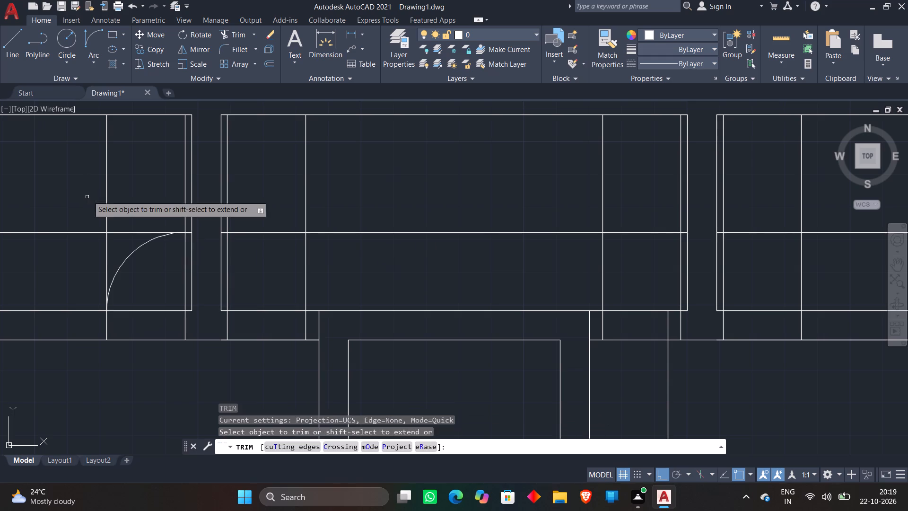
left_click(119, 193)
left_click(80, 243)
left_click(136, 213)
left_click(98, 251)
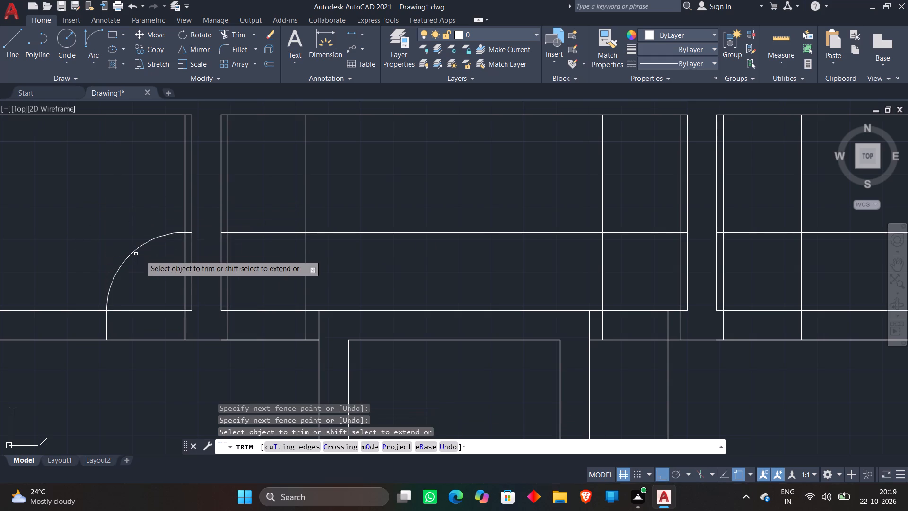
scroll(184, 223, "up", 3)
left_click(175, 220)
left_click(196, 264)
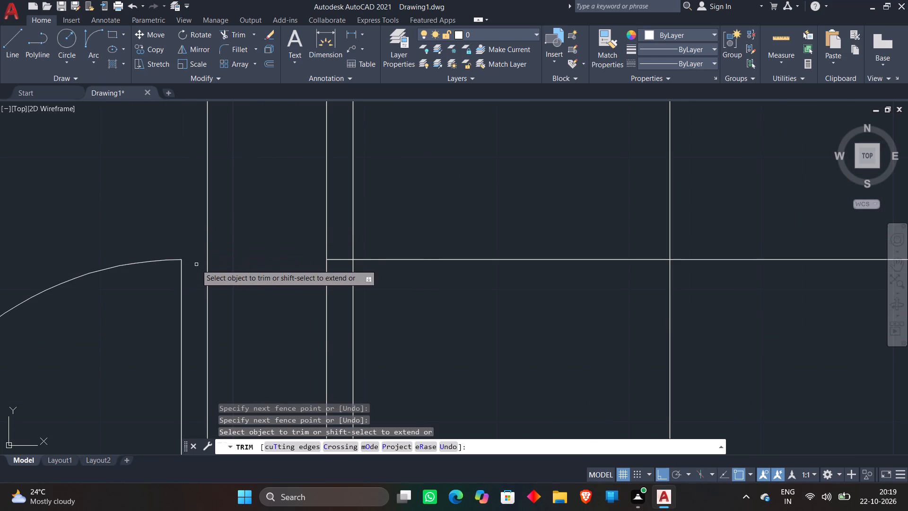
Trim both lower wall lines of the top-left room between the door jambs to open the doorway.
scroll(192, 227, "down", 4)
left_click(166, 288)
left_click(140, 374)
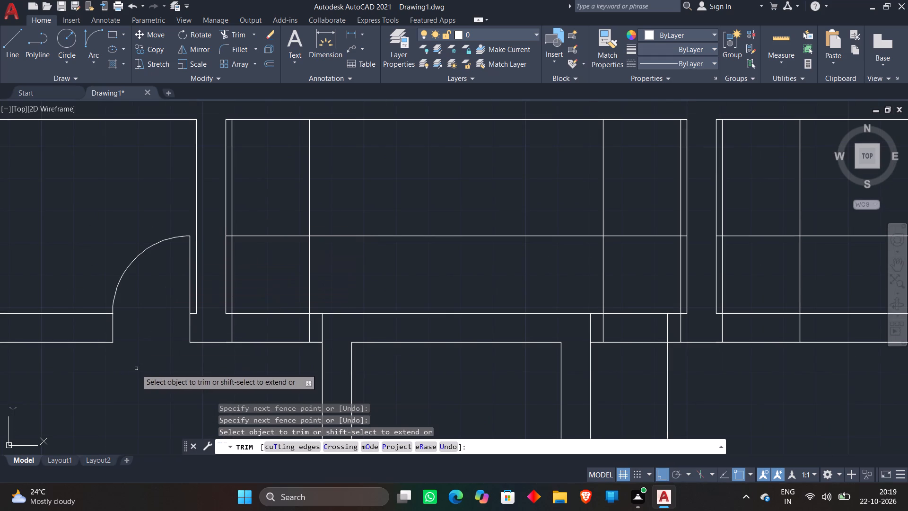
key("Escape")
Draw a Start, End, Direction arc in the top-middle room's lower-left corner, from the lower wall's 2' line crossing to the 2' and 2" lines' crossing.
scroll(157, 317, "down", 2)
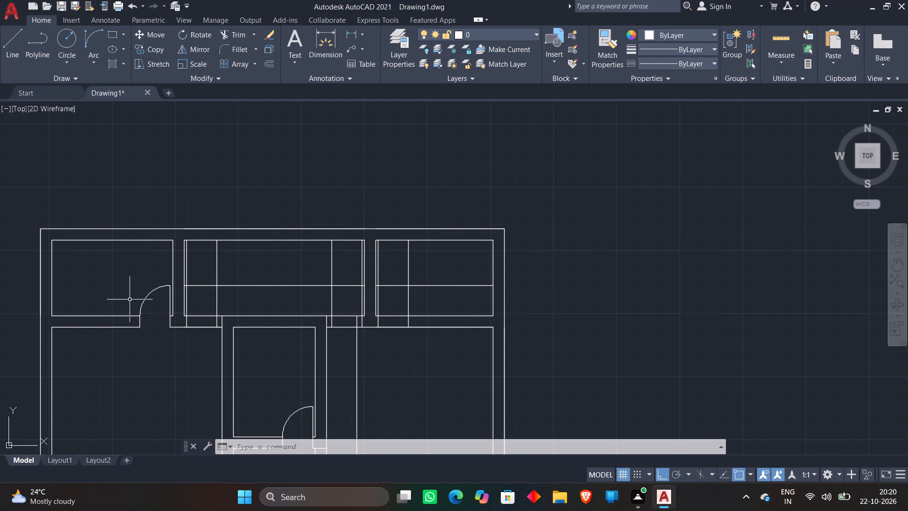
left_click(94, 37)
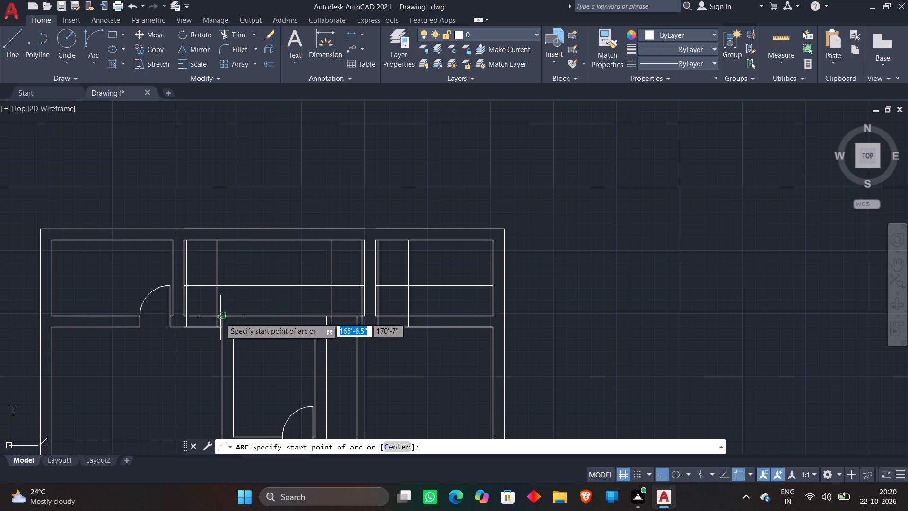
scroll(214, 315, "up", 2)
left_click(216, 318)
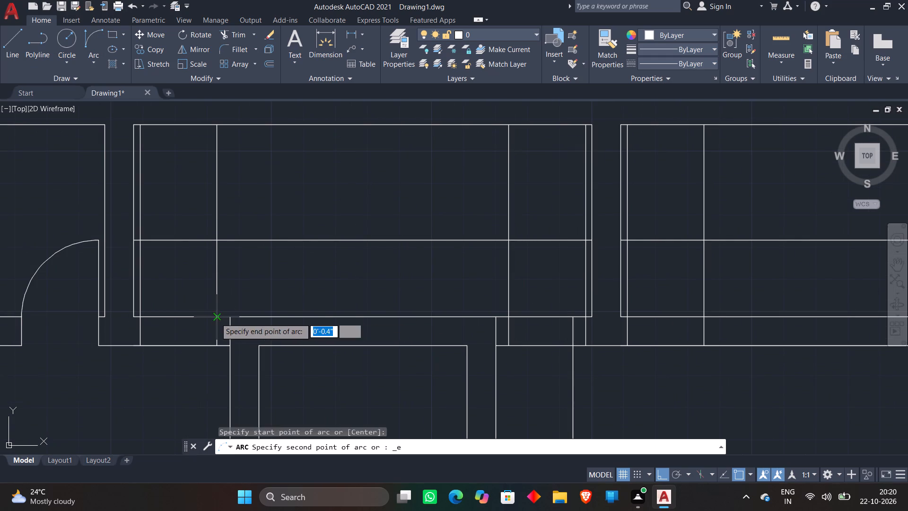
left_click(140, 238)
left_click(199, 221)
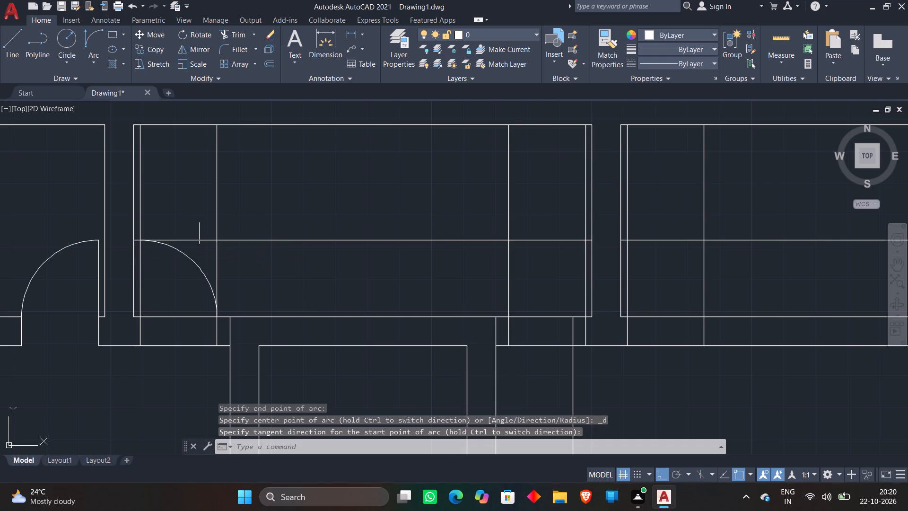
Trim the 2' and 2" construction lines around the door arc in the top-middle room's lower-left corner.
left_click(229, 31)
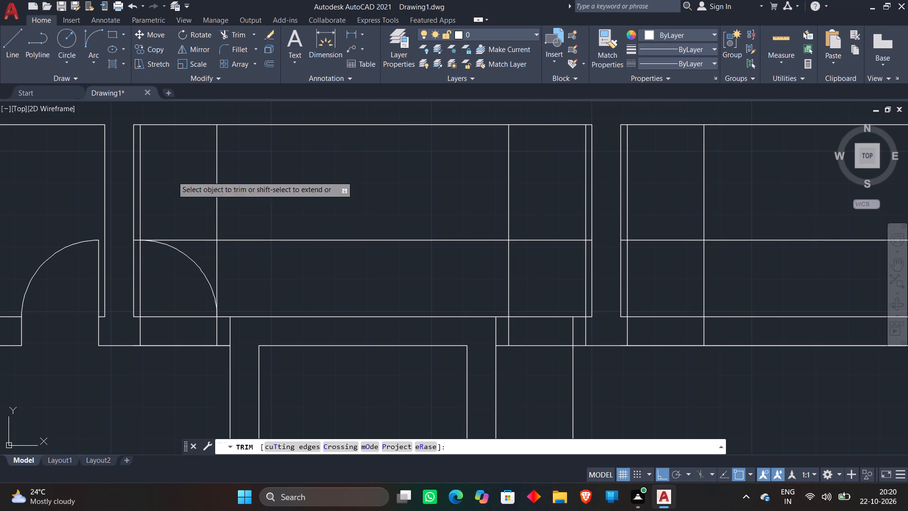
scroll(143, 246, "up", 3)
left_click(109, 229)
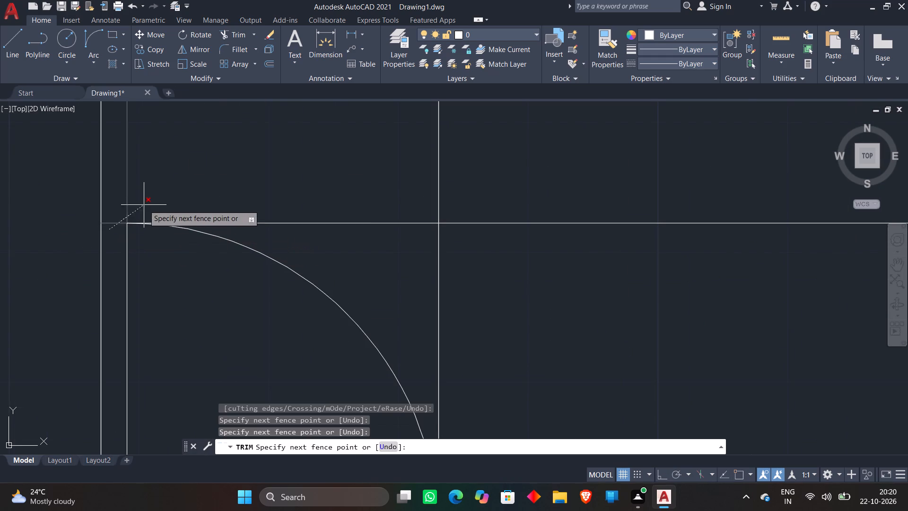
left_click(144, 201)
left_click(308, 208)
left_click(501, 298)
left_click(402, 168)
left_click(557, 238)
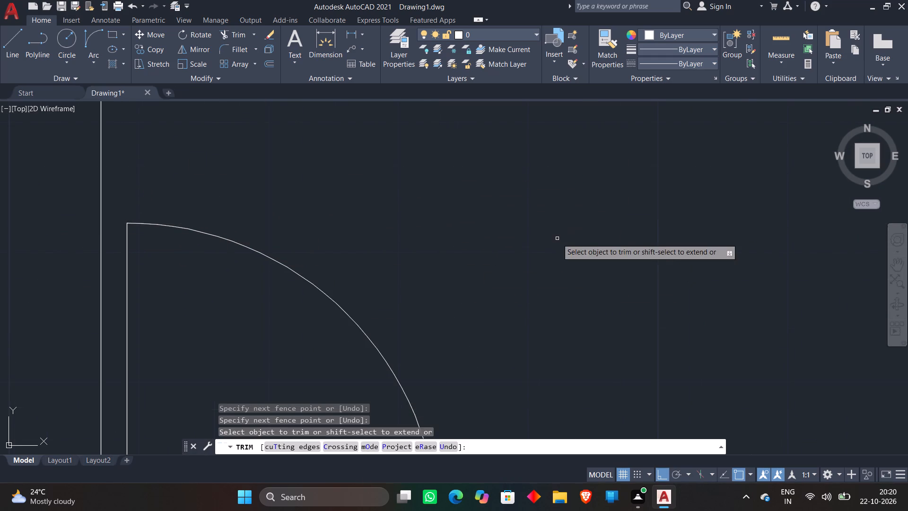
scroll(557, 238, "down", 5)
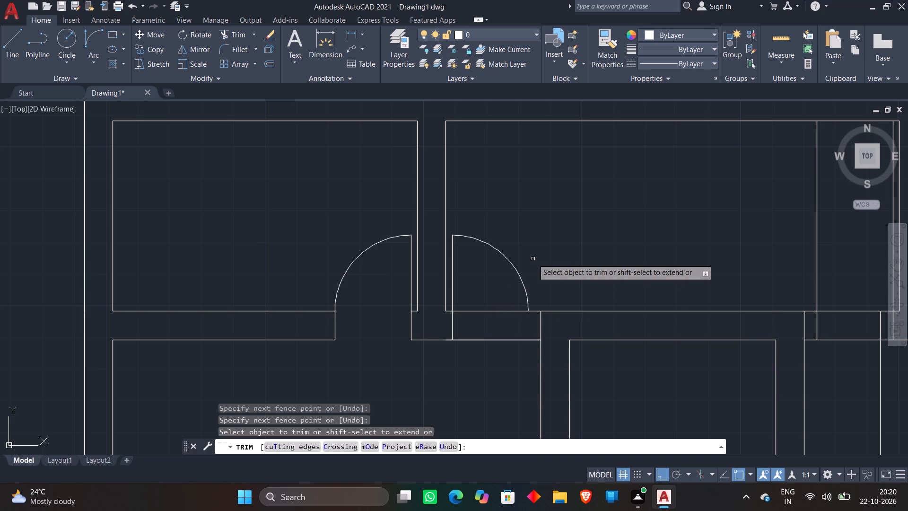
key("Escape")
Draw the door jamb line from the top-middle room's lower-left arc end down across the wall and trim its overhang.
type("l")
key("space")
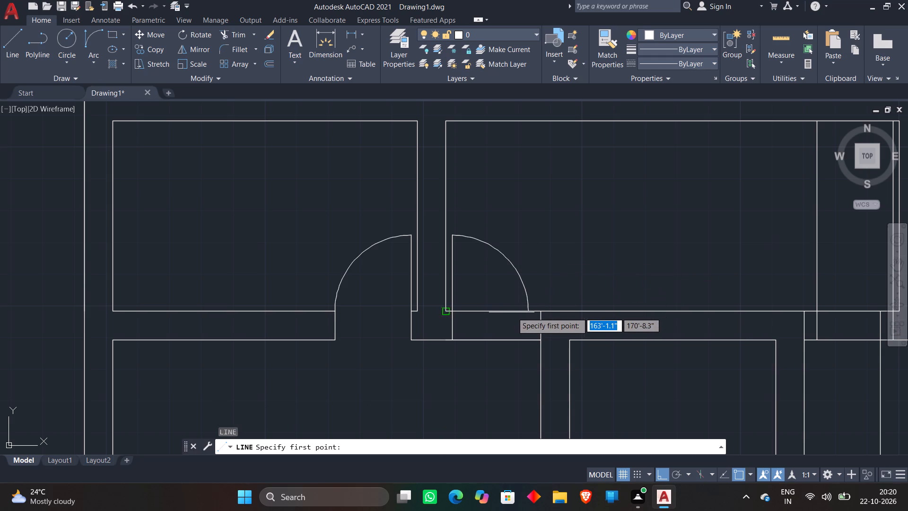
scroll(533, 311, "up", 2)
left_click(519, 316)
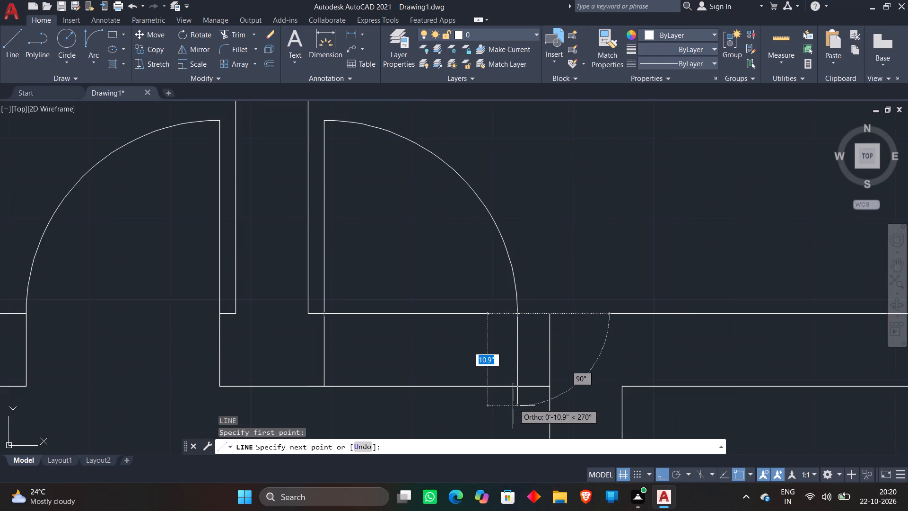
left_click(513, 406)
key("Escape")
type("tr")
key("space")
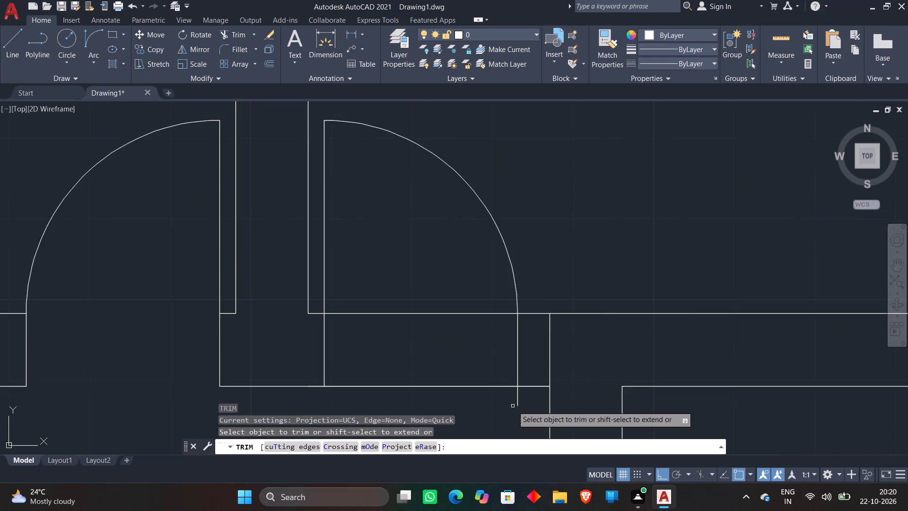
scroll(513, 406, "up", 2)
left_click(518, 388)
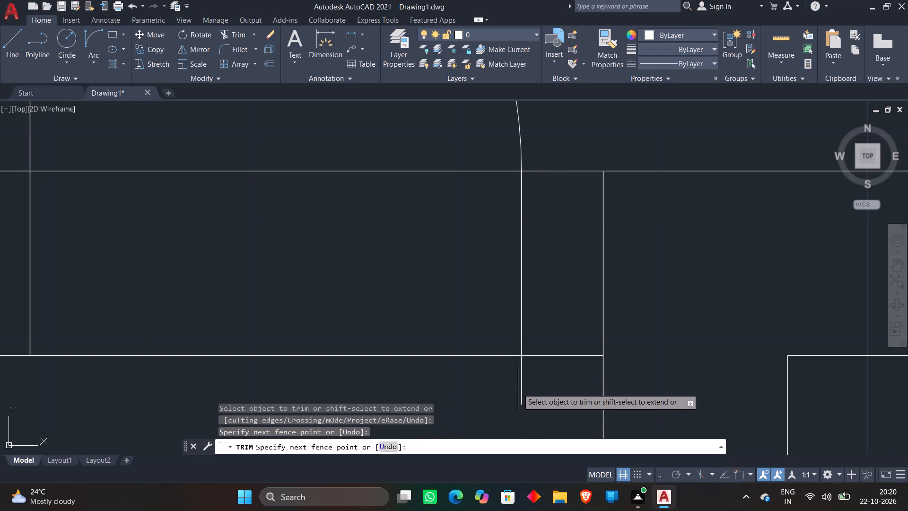
left_click(527, 384)
Trim both lower wall lines between the jambs of the top-middle room's first doorway, and the leftover line across the adjacent wall junction.
scroll(501, 393, "down", 3)
left_click(408, 296)
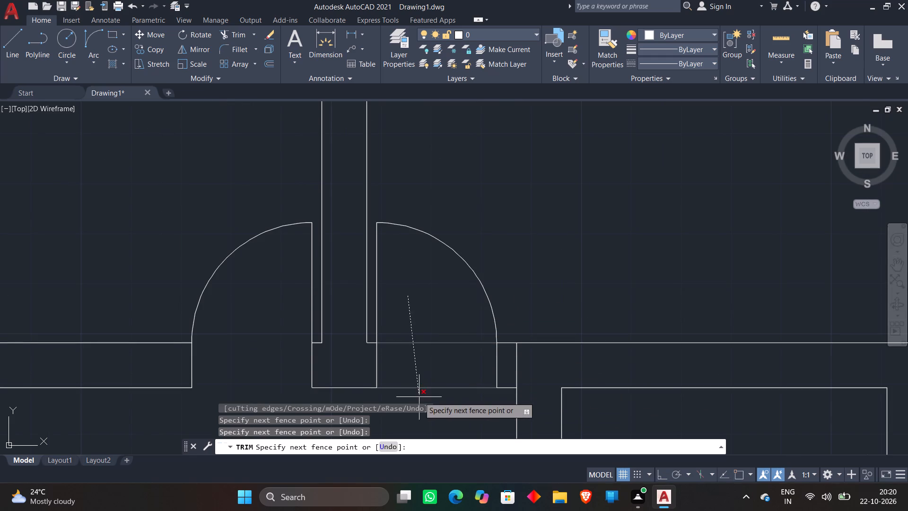
left_click(419, 397)
left_click(517, 362)
scroll(572, 360, "down", 3)
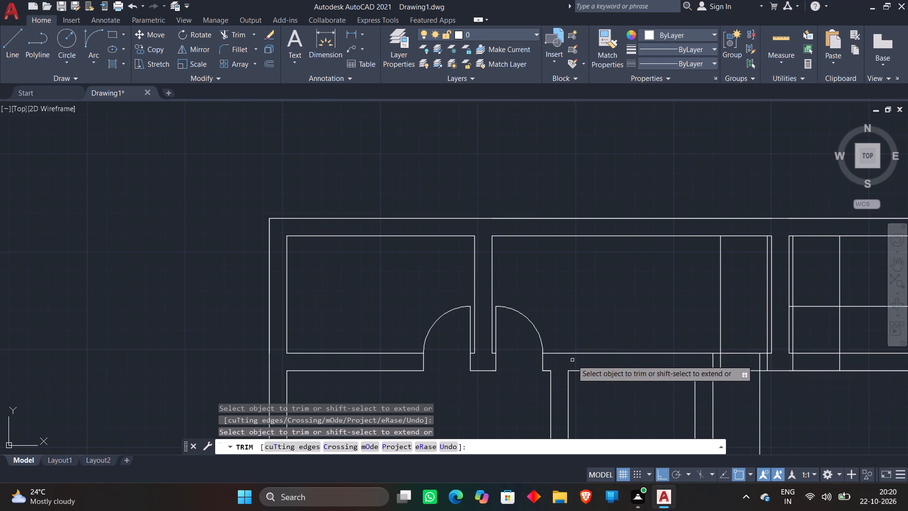
middle_click_drag(582, 411, 558, 278)
scroll(561, 277, "down", 1)
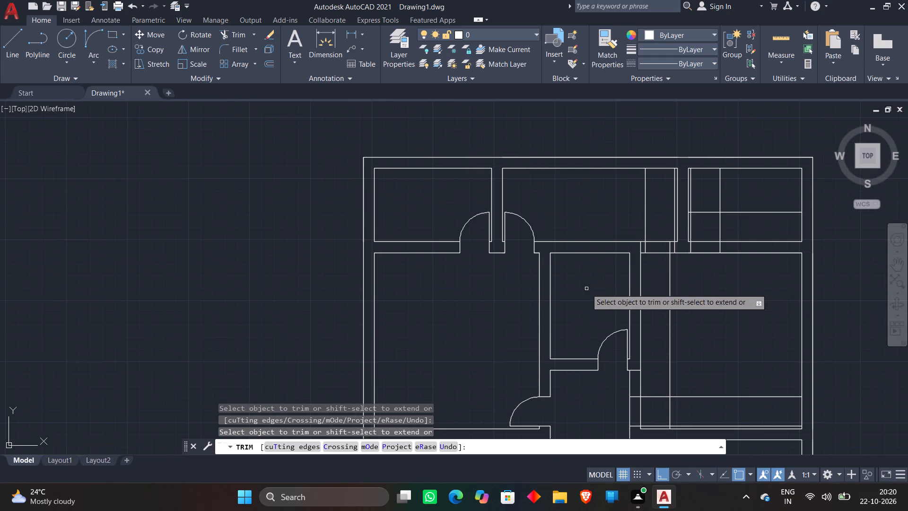
key("Escape")
Draw a Start, End, Direction arc in the top-middle room's lower-right corner, from the lower wall's 2' line crossing to the 2" line, 2' above.
scroll(579, 300, "down", 1)
middle_click_drag(580, 300, 413, 247)
scroll(413, 247, "down", 1)
scroll(439, 213, "up", 3)
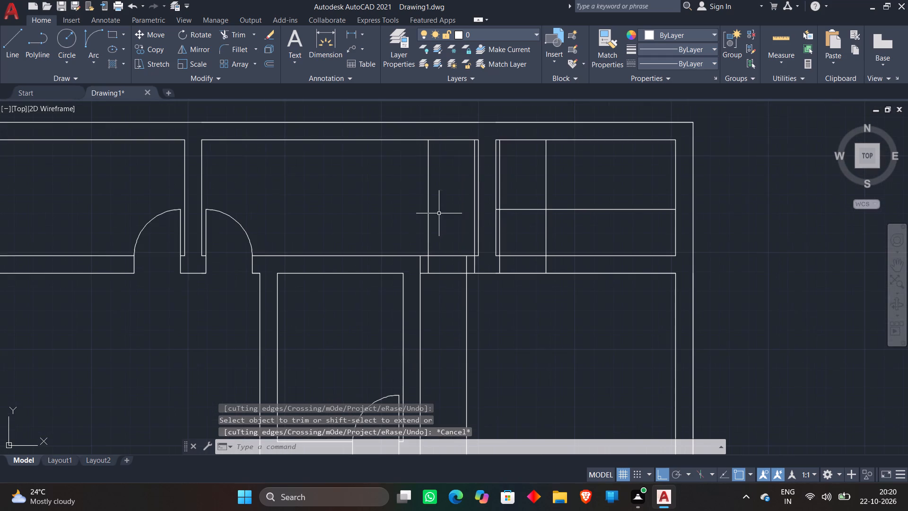
left_click(91, 37)
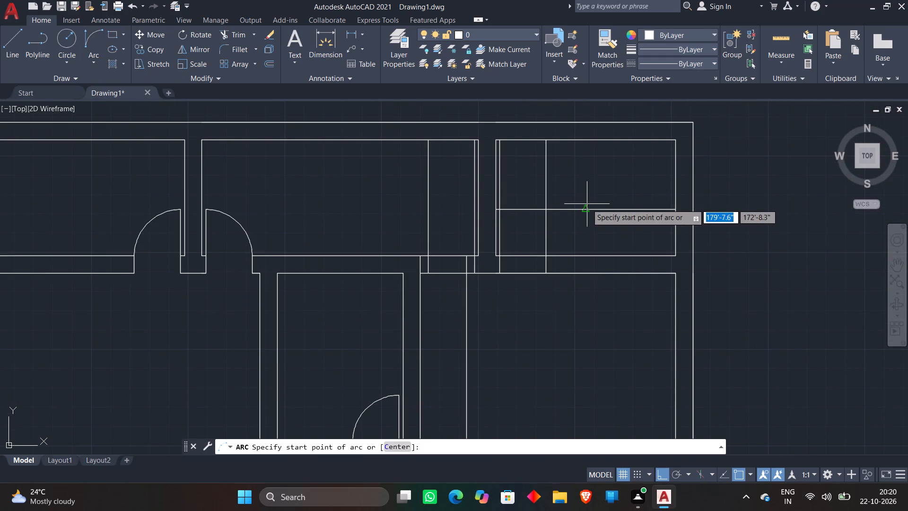
scroll(447, 220, "up", 3)
scroll(471, 264, "down", 2)
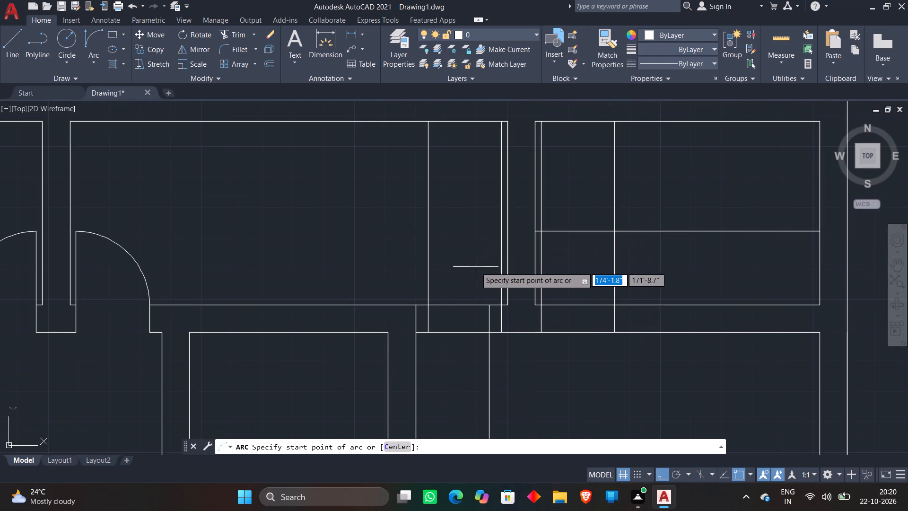
scroll(491, 254, "down", 2)
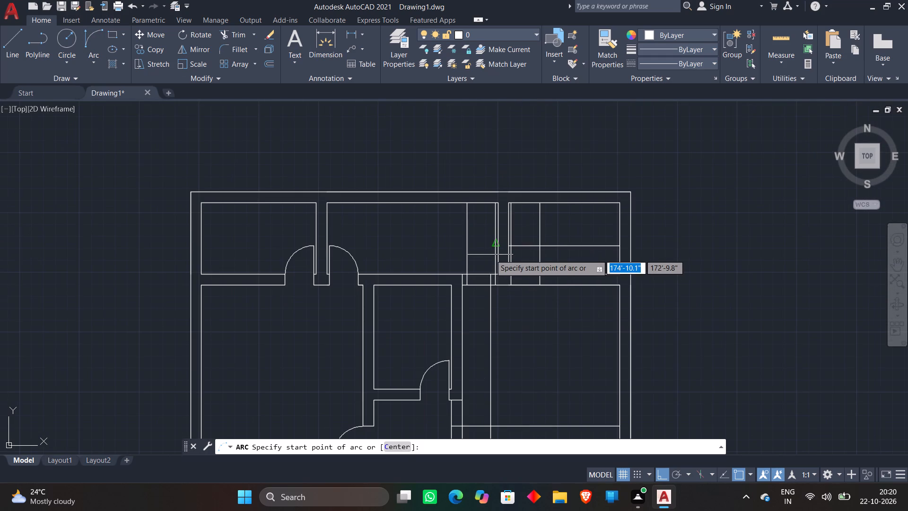
scroll(490, 255, "up", 2)
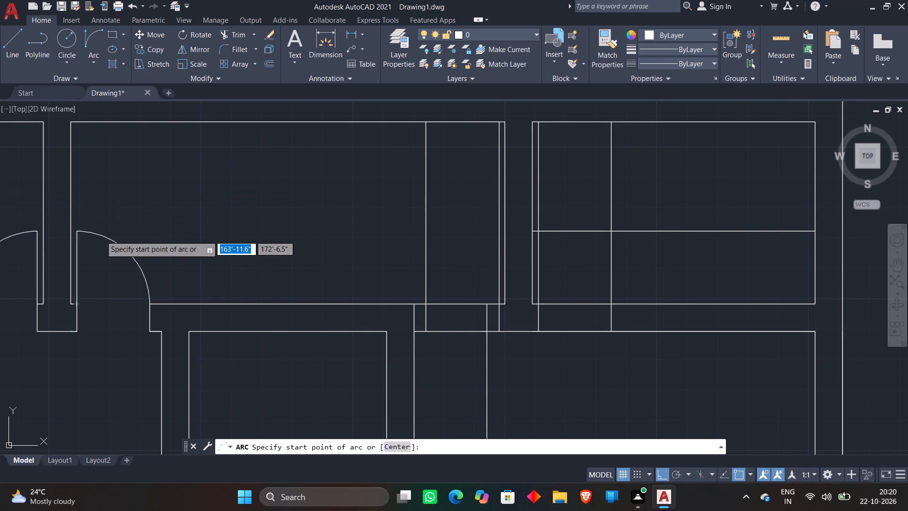
left_click(428, 305)
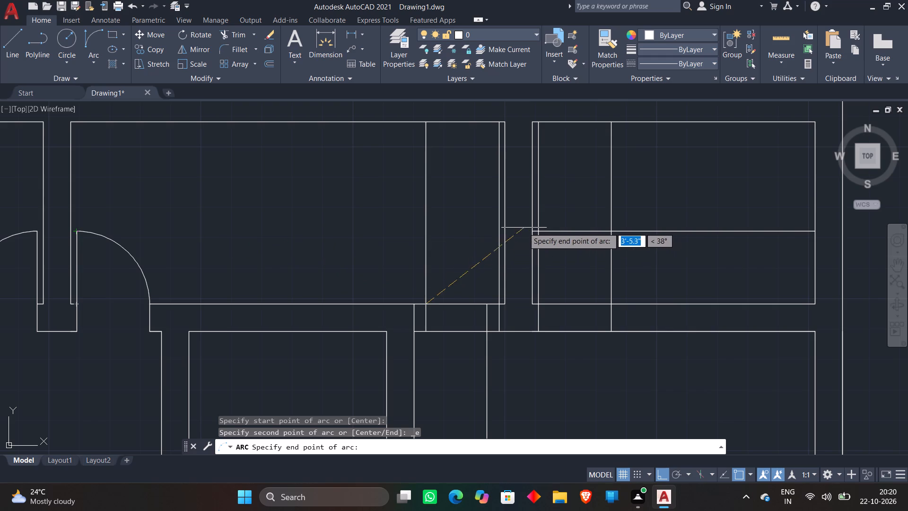
left_click(499, 233)
left_click(402, 217)
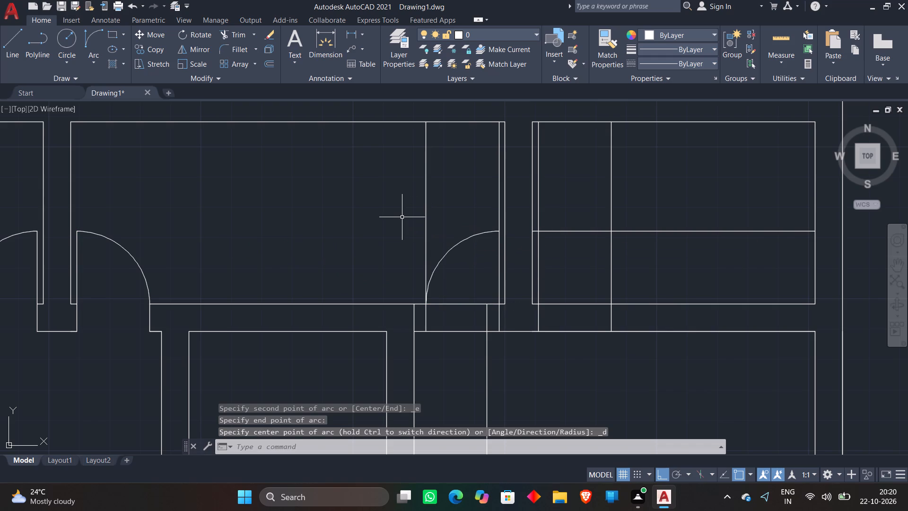
Trim the 2" and 2' construction lines extending above the door arc in the top-middle room's lower-right corner.
type("tr")
key("space")
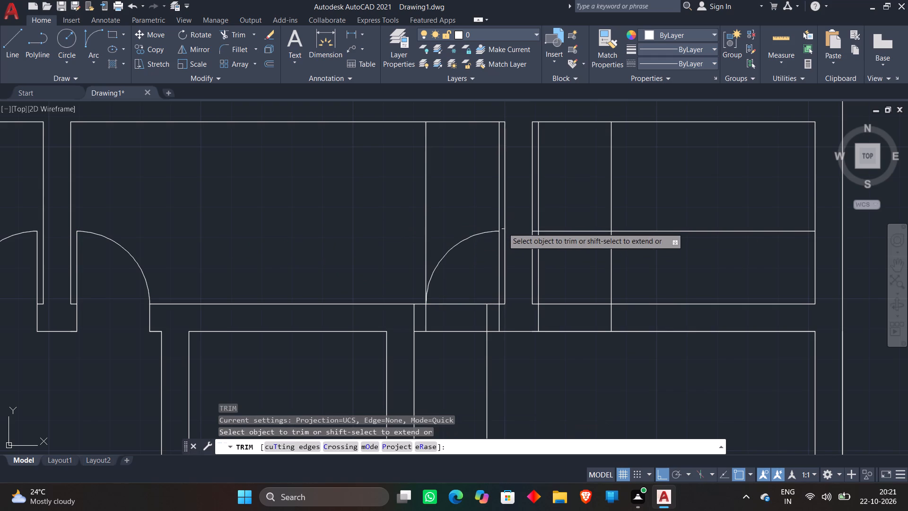
scroll(495, 222, "up", 2)
left_click(501, 229)
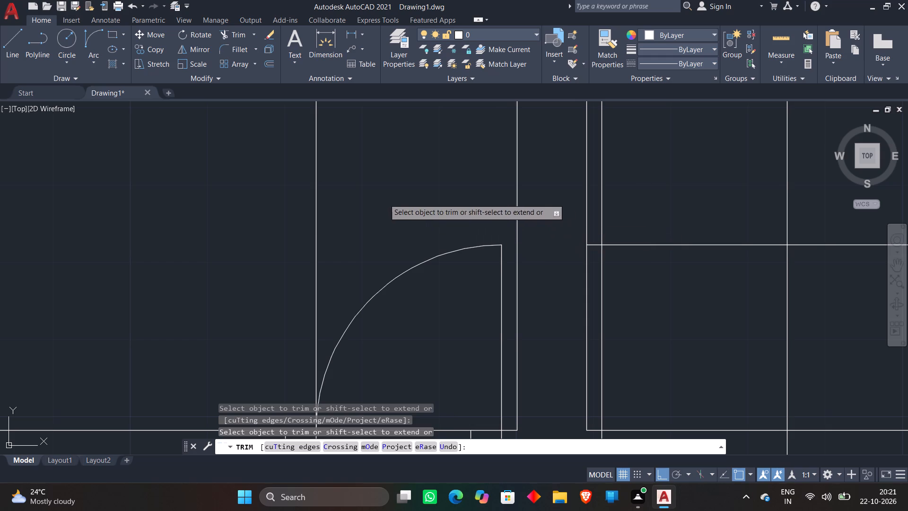
left_click(384, 199)
left_click(245, 222)
scroll(367, 202, "down", 3)
scroll(374, 258, "up", 2)
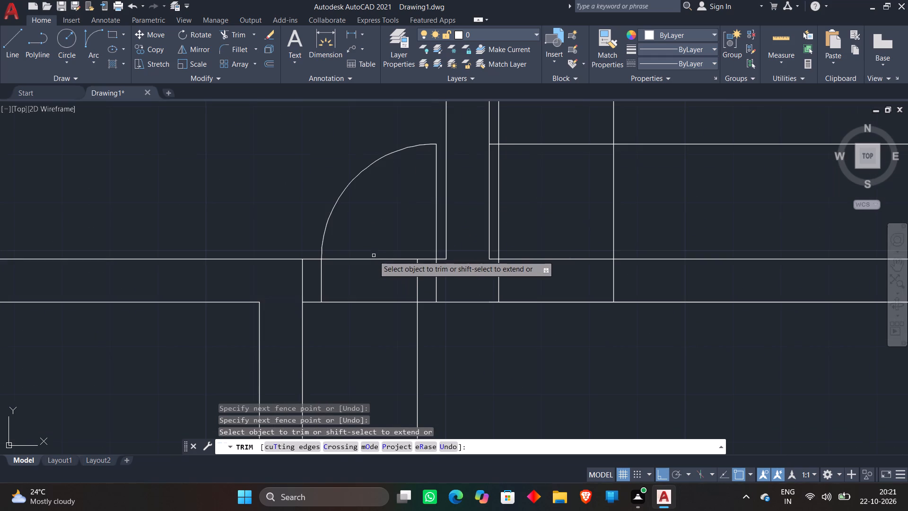
Trim the lower wall lines between the jambs of the top-middle room's lower-right doorway, and the leftover line across the wall junction beside it.
left_click(378, 246)
left_click(384, 322)
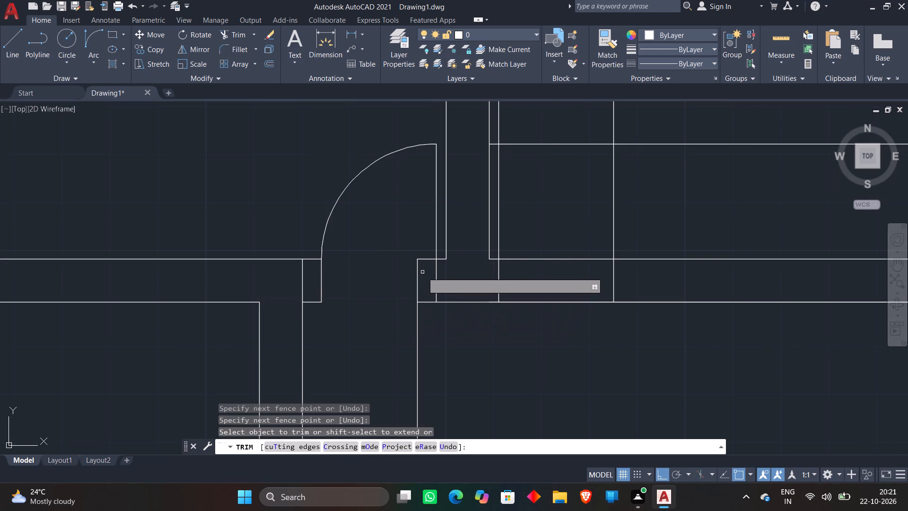
left_click(424, 258)
left_click(423, 302)
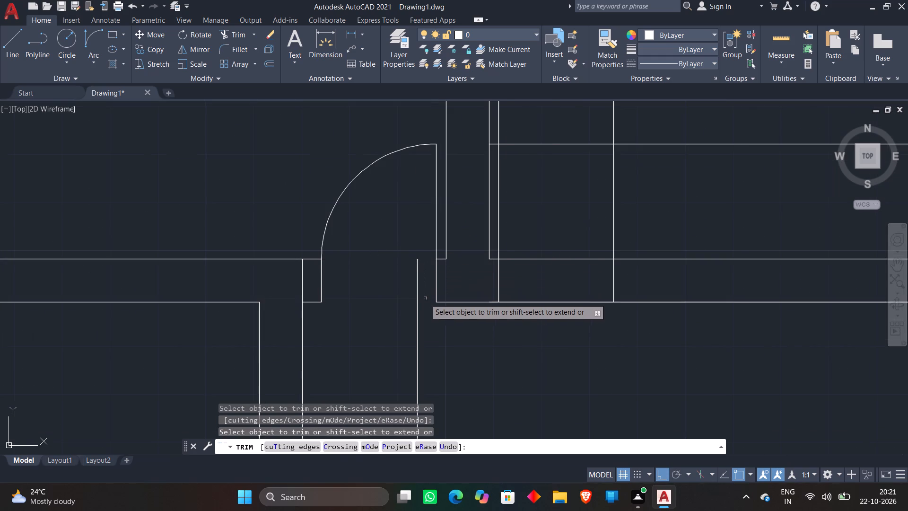
left_click(299, 276)
left_click(301, 276)
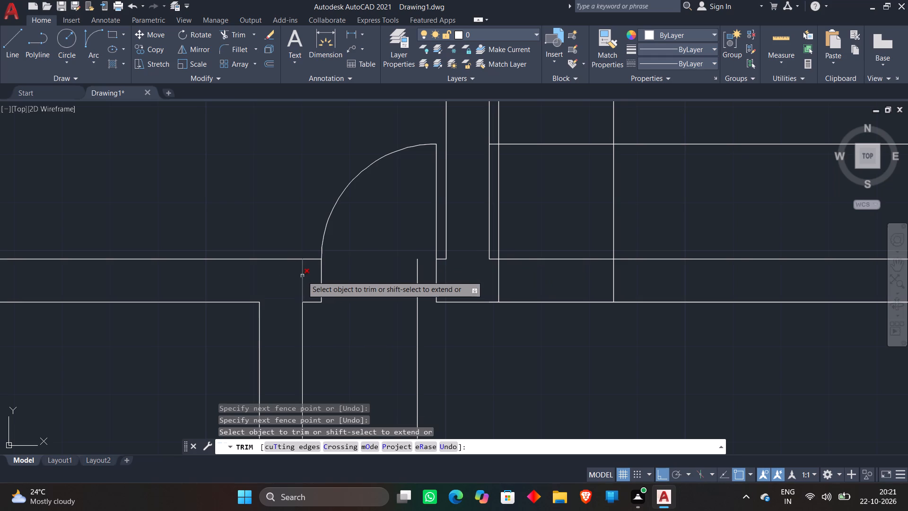
left_click(302, 276)
key("Escape")
Draw a Start, End, Direction arc in the top-right room's lower-left corner, from the lower wall's 2' line crossing to the 2' and 2" lines' crossing.
scroll(302, 276, "down", 2)
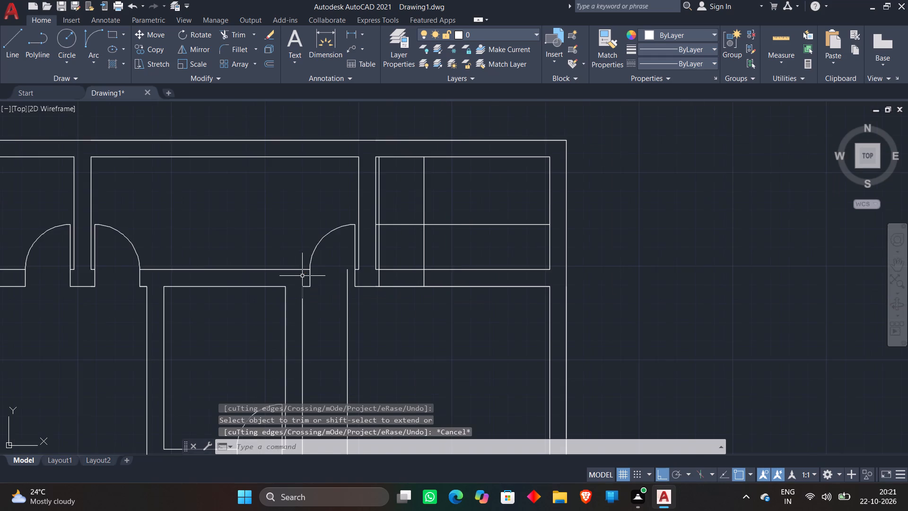
scroll(312, 277, "down", 1)
left_click(90, 43)
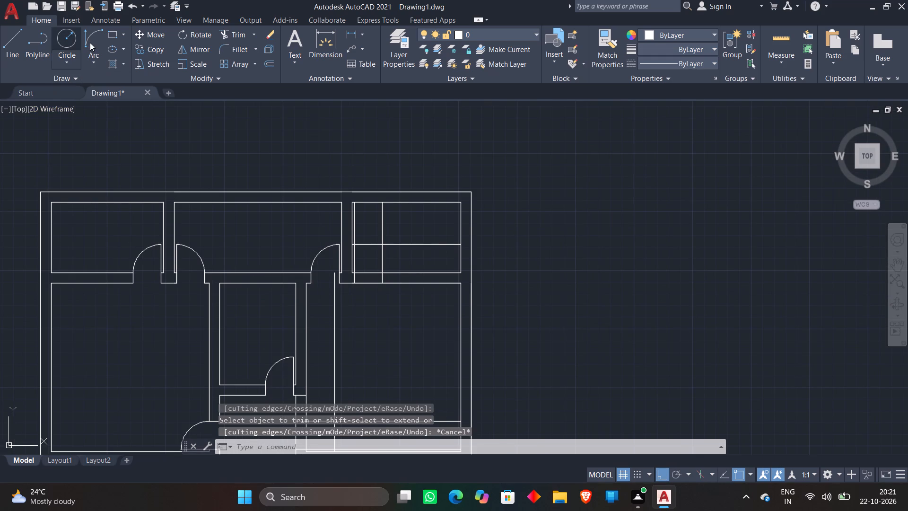
scroll(386, 279, "up", 2)
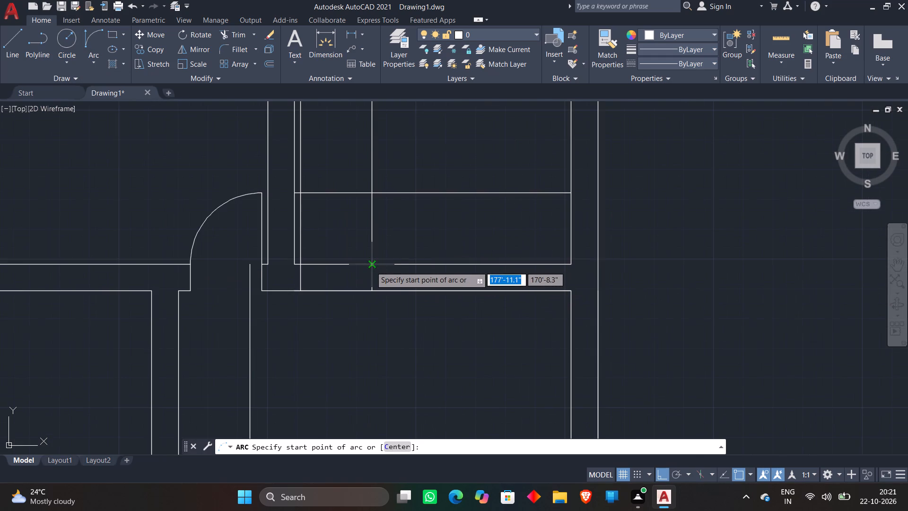
left_click(371, 266)
scroll(302, 194, "up", 3)
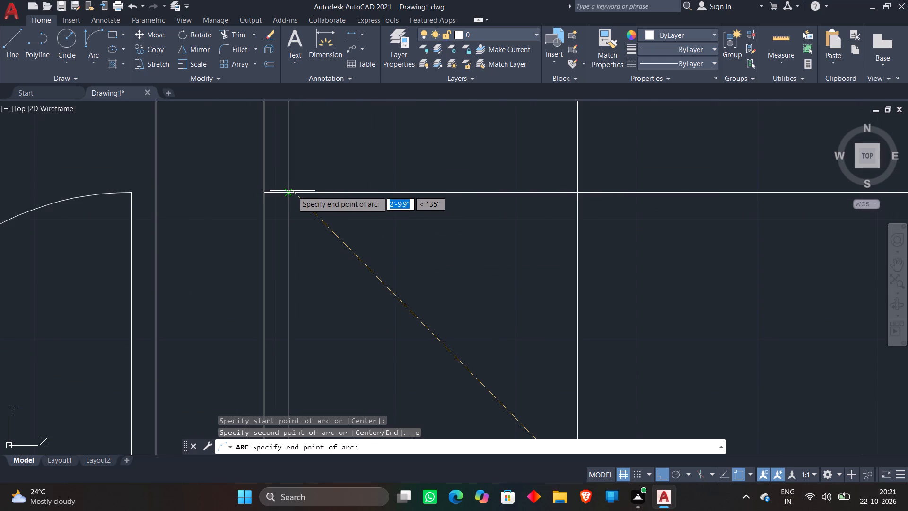
left_click(287, 191)
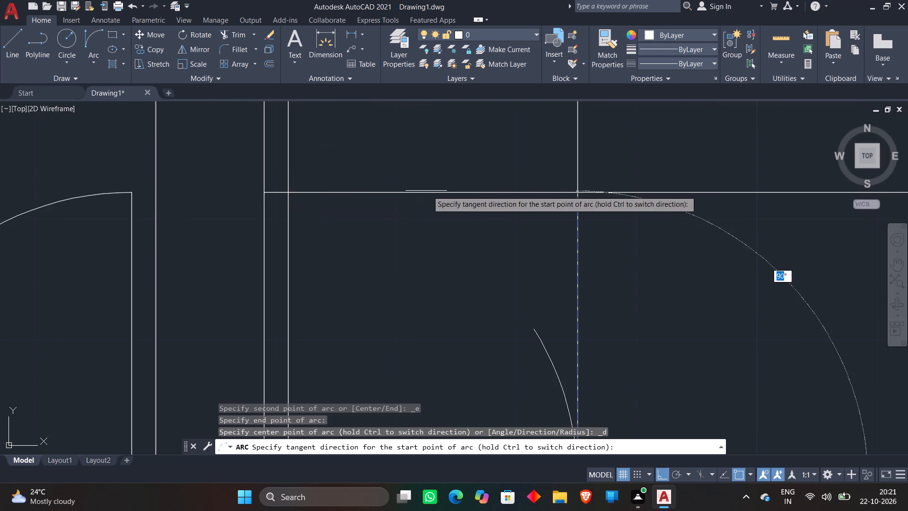
scroll(428, 191, "down", 4)
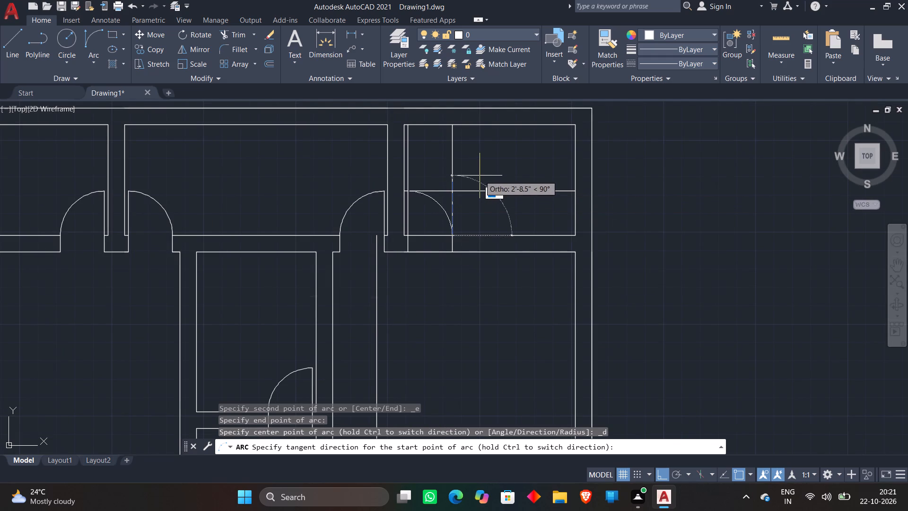
left_click(480, 176)
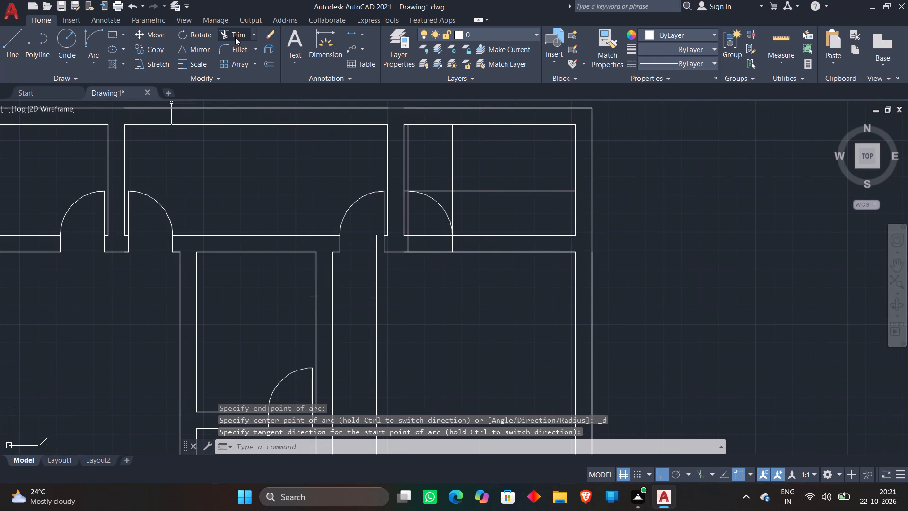
Trim the 2' and 2" construction lines extending beyond the door arc in the top-right room.
left_click(233, 34)
scroll(387, 187, "up", 3)
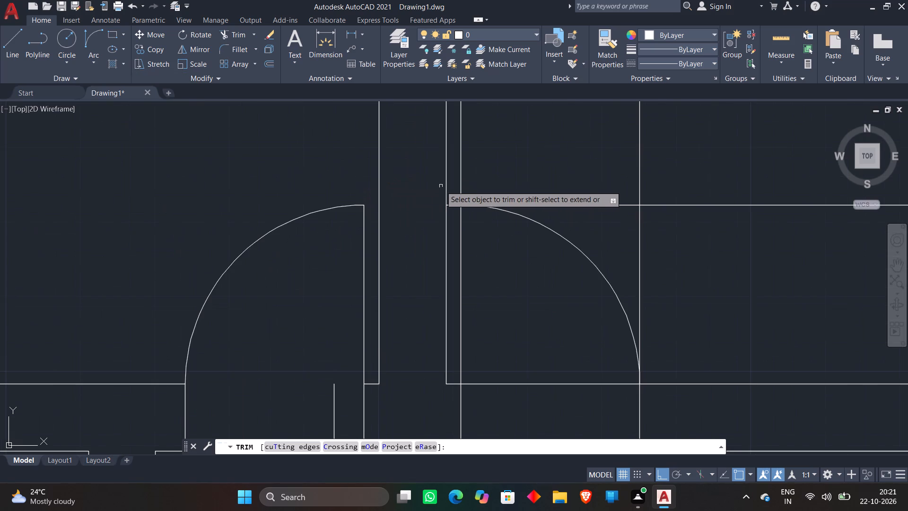
scroll(445, 186, "up", 2)
left_click(484, 198)
left_click(456, 234)
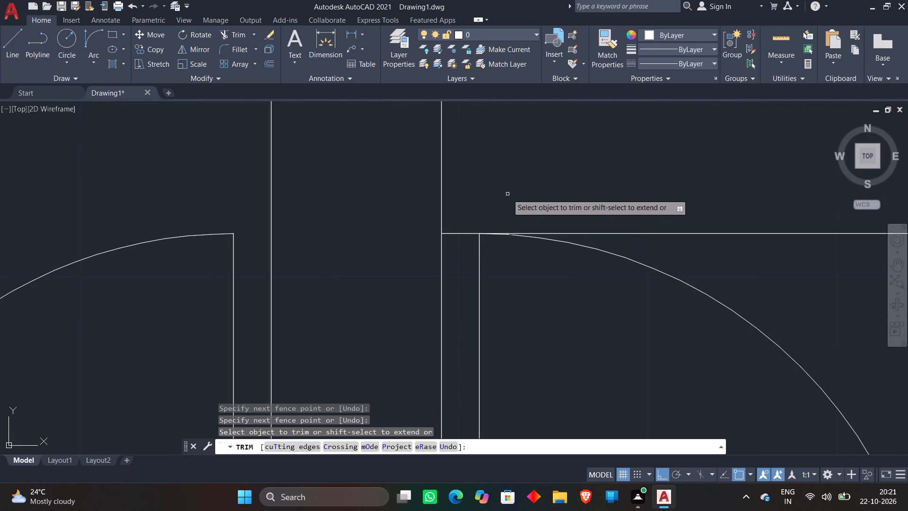
left_click(461, 213)
left_click(458, 248)
scroll(517, 204, "down", 4)
left_click(573, 201)
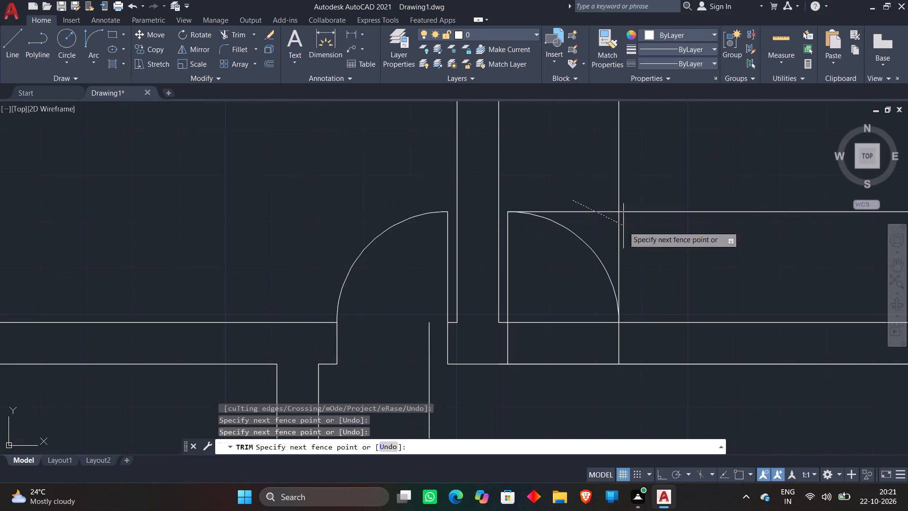
left_click(646, 244)
left_click(599, 156)
left_click(693, 229)
Trim both lower wall lines of the top-right room between the door jambs to open the doorway.
left_click(554, 307)
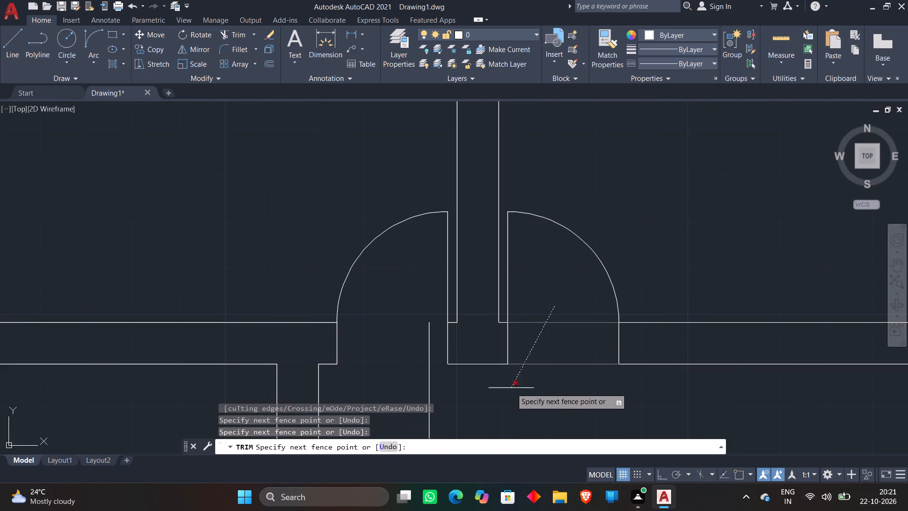
left_click(512, 388)
scroll(534, 312, "down", 4)
middle_click_drag(547, 345, 509, 263)
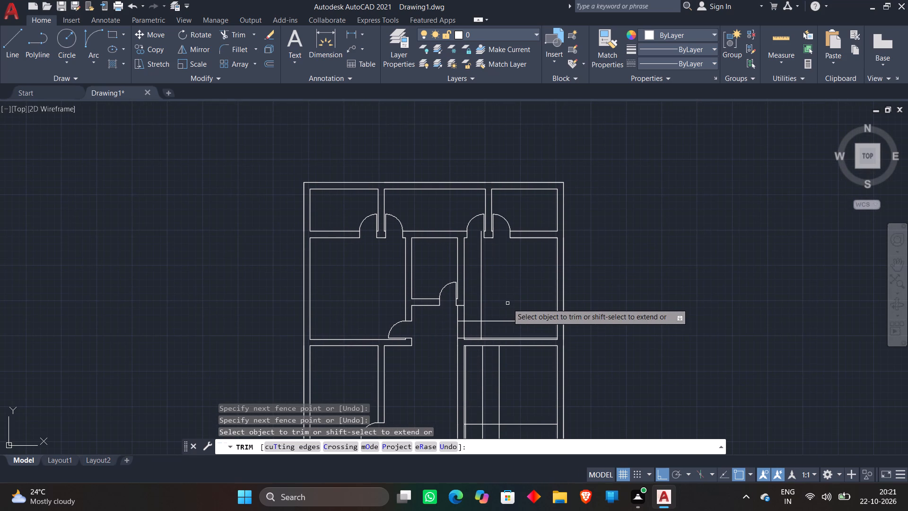
key("Escape")
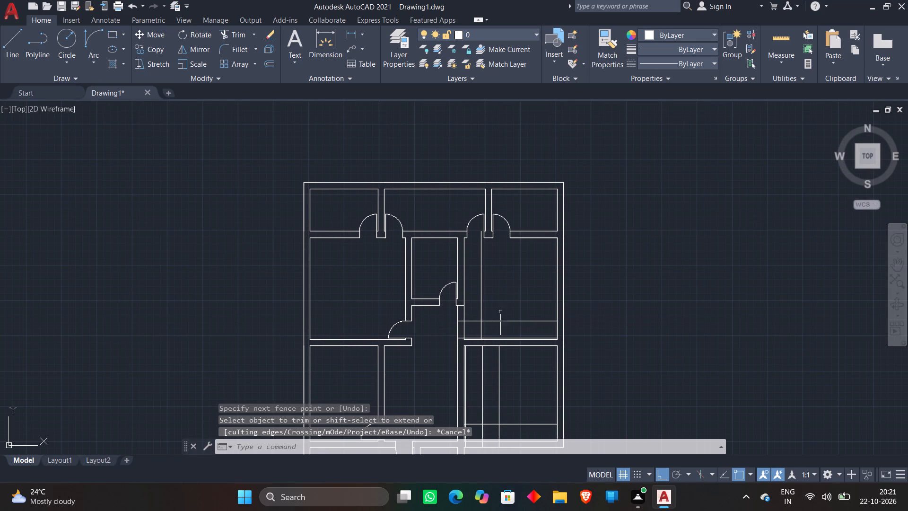
Draw a Start, End, Direction arc in the second-row right room's lower-left corner, from the left wall's 2' line crossing to the 2' and 2" lines' crossing.
left_click(95, 37)
scroll(474, 346, "up", 4)
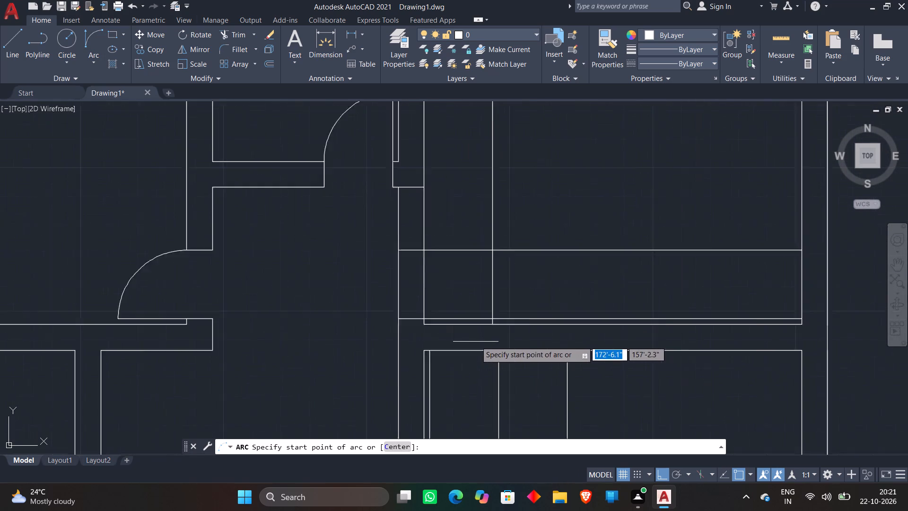
left_click(393, 199)
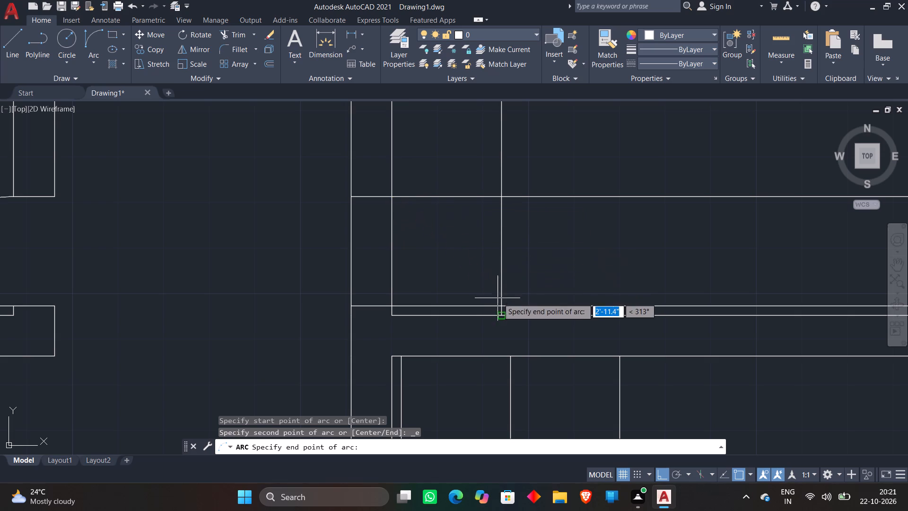
left_click(502, 301)
left_click(541, 239)
scroll(538, 238, "down", 2)
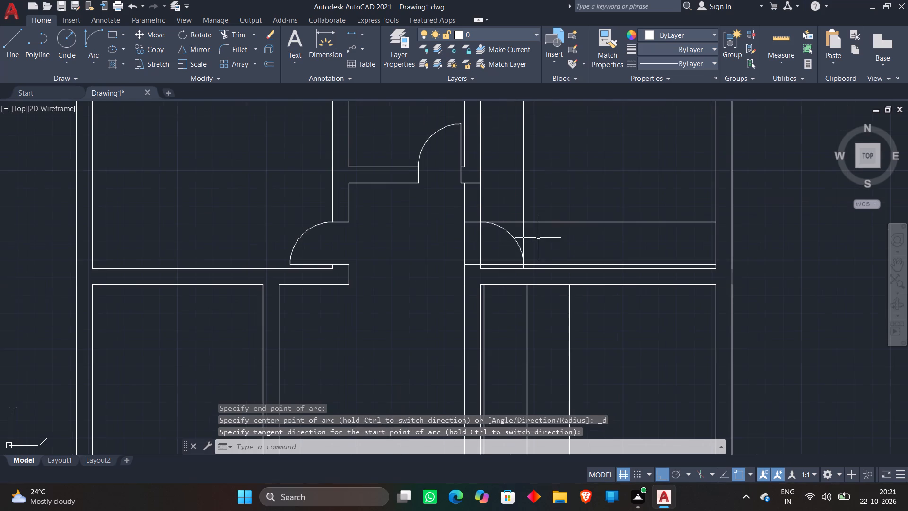
Trim the construction lines beyond that room's door arc and the left wall lines between the jambs to open the doorway.
left_click(224, 35)
scroll(482, 203, "up", 2)
left_click(567, 239)
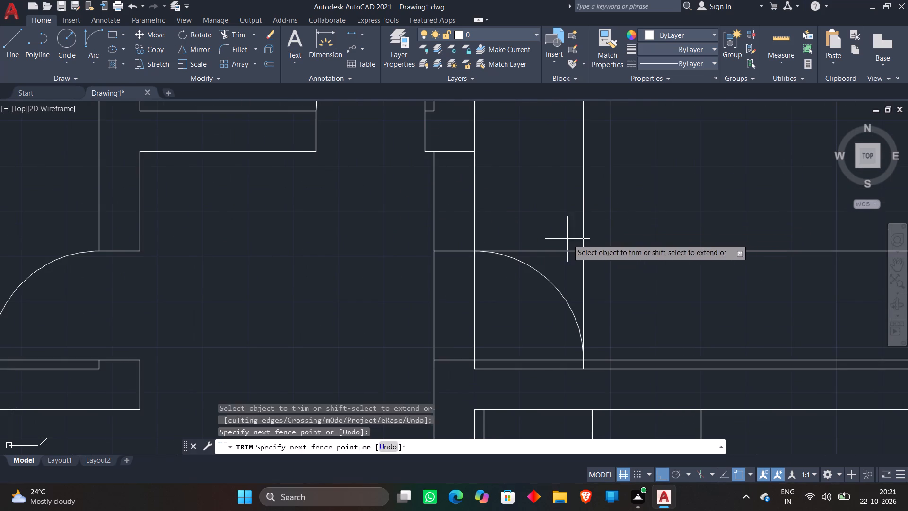
left_click(597, 281)
left_click(576, 203)
left_click(638, 264)
left_click(508, 300)
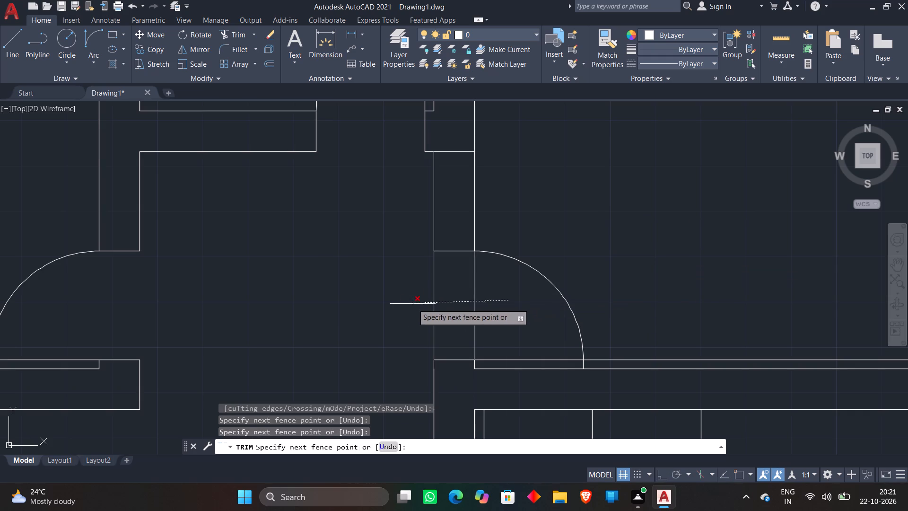
left_click(402, 305)
scroll(598, 362, "up", 3)
left_click(525, 374)
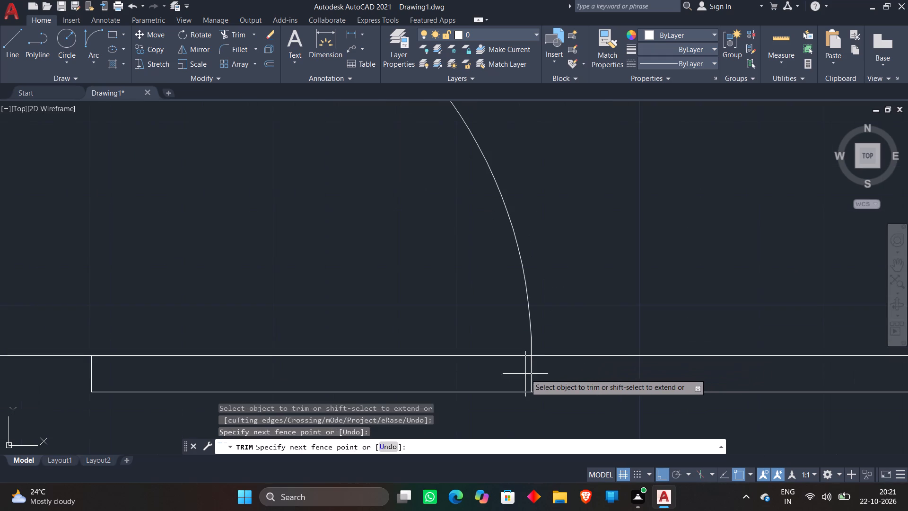
left_click(587, 344)
scroll(610, 266, "down", 5)
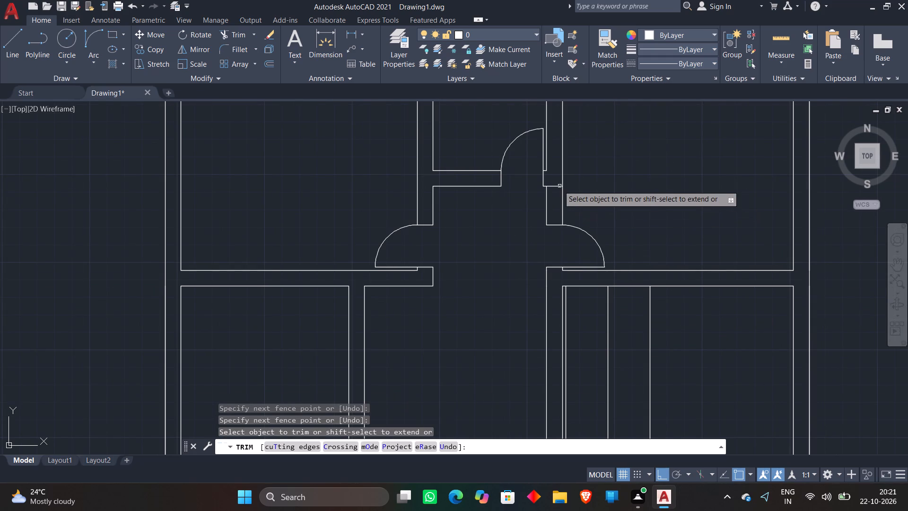
Trim the leftover line across the wall junction between the top-middle room's door and the new right-hand doorway.
scroll(547, 193, "up", 1)
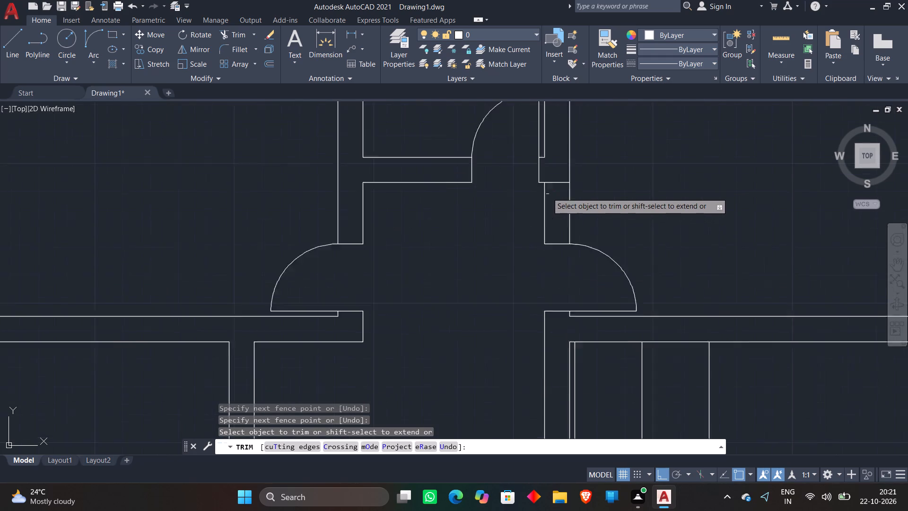
scroll(547, 193, "up", 1)
scroll(591, 204, "down", 1)
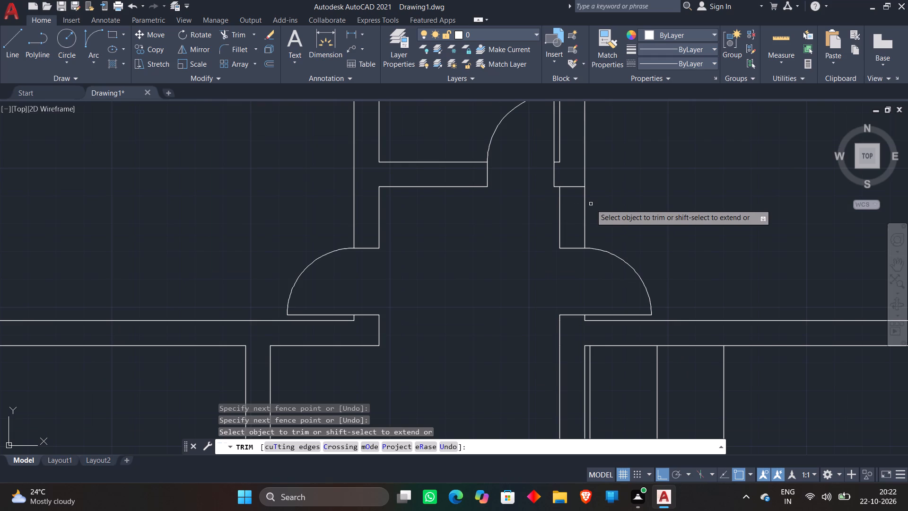
left_click(573, 186)
scroll(649, 162, "down", 2)
middle_click_drag(650, 162, 625, 247)
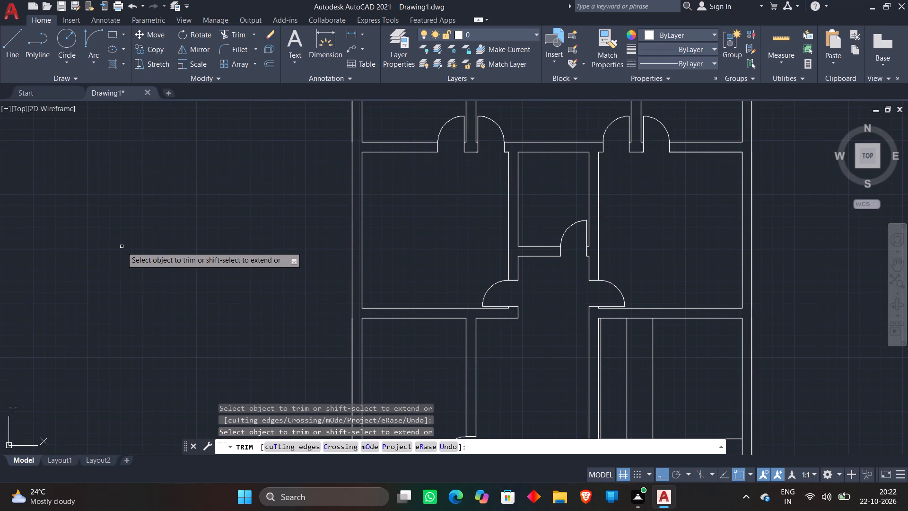
key("Escape")
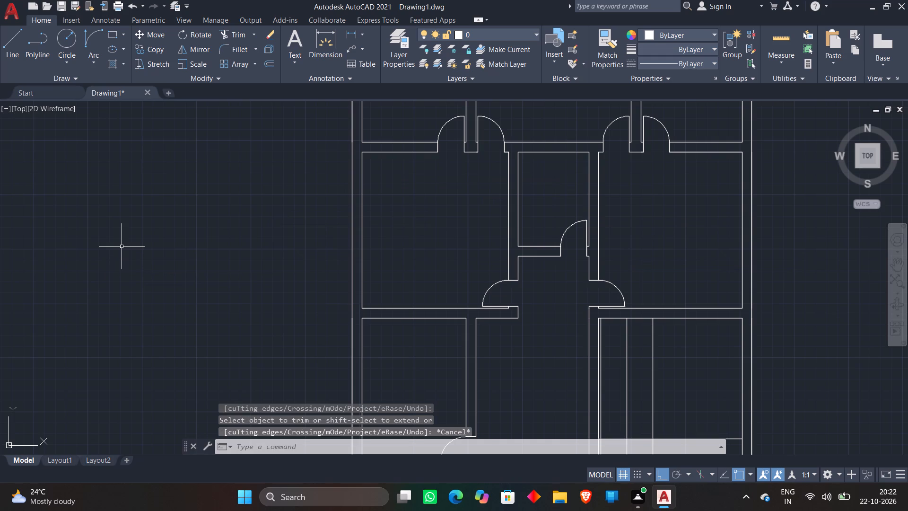
Draw a Start, End, Direction arc in the lower-right room, from the lower wall's first 2' line crossing to the 2" line's crossing with the horizontal 2' line.
scroll(122, 254, "down", 2)
scroll(346, 341, "up", 2)
left_click(100, 35)
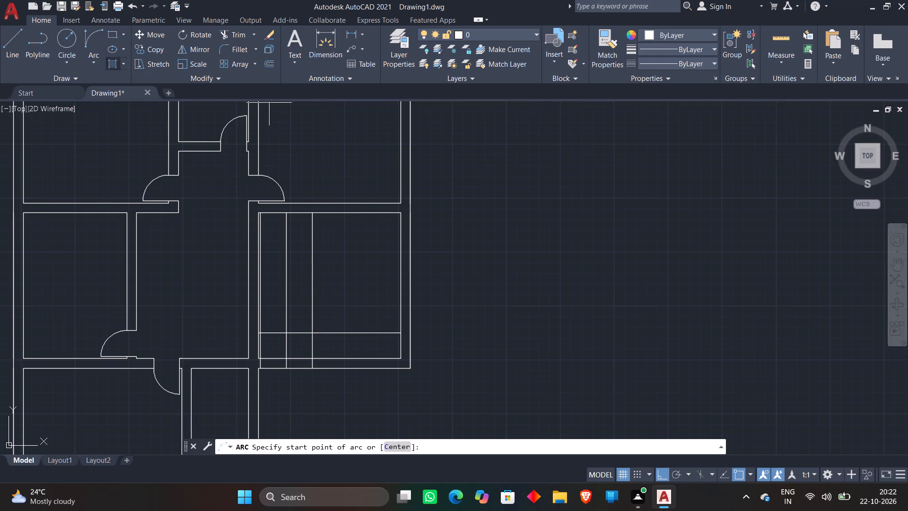
scroll(300, 339, "up", 3)
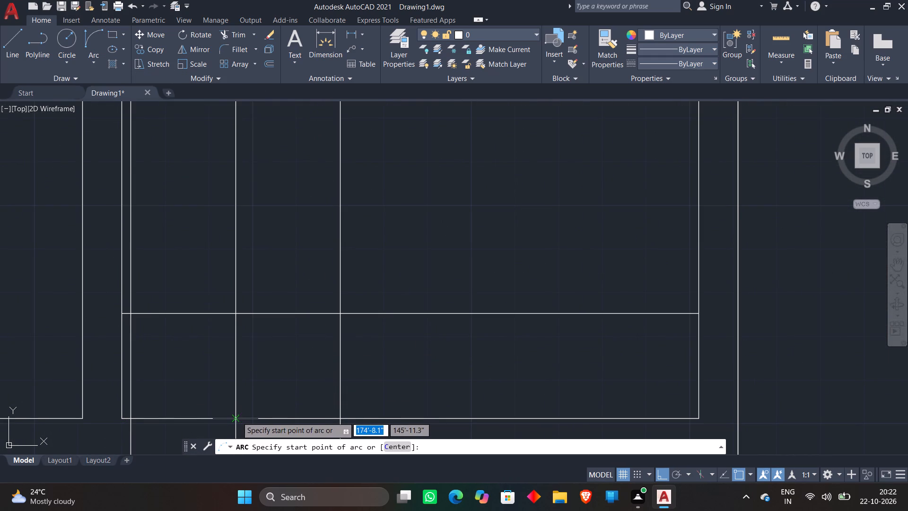
left_click(237, 417)
left_click(132, 311)
left_click(309, 265)
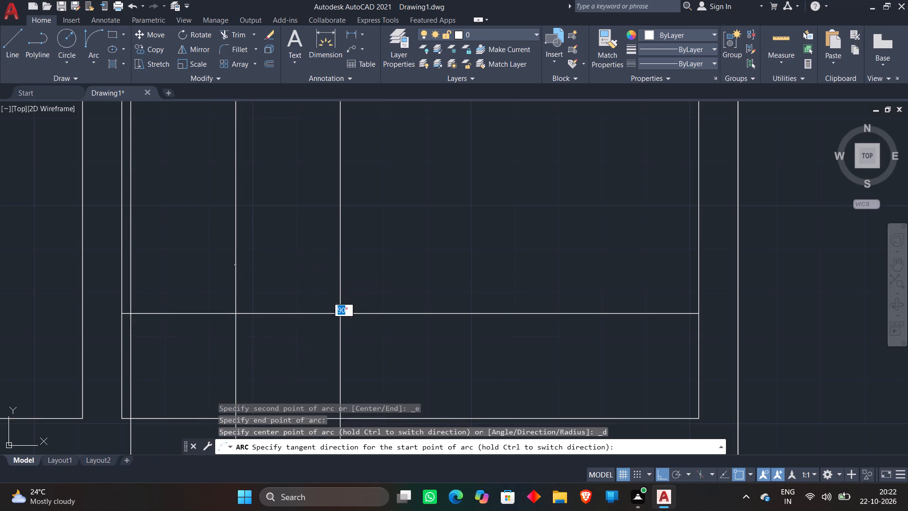
Draw the opposing door arc in the lower-right room, from the first arc's start to the second vertical 2' line's crossing with the horizontal one.
left_click(101, 41)
scroll(498, 253, "down", 1)
scroll(367, 344, "up", 1)
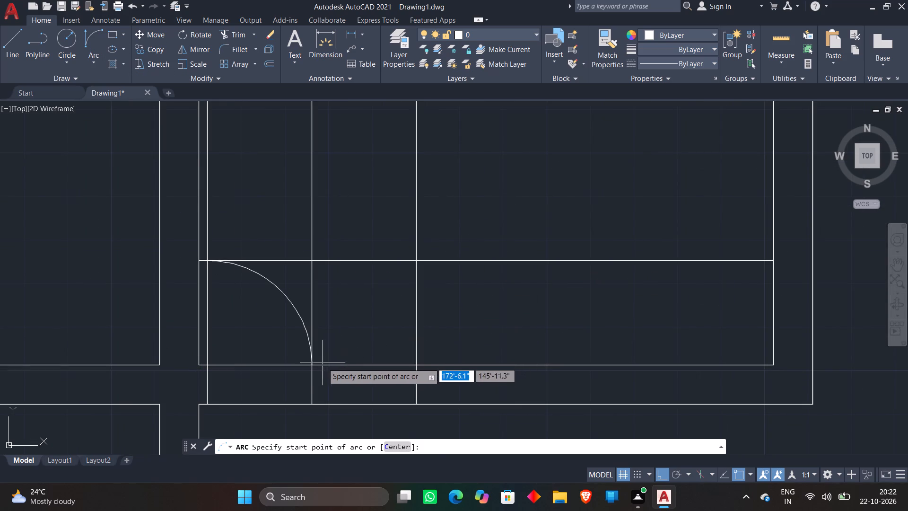
left_click(314, 366)
left_click(415, 261)
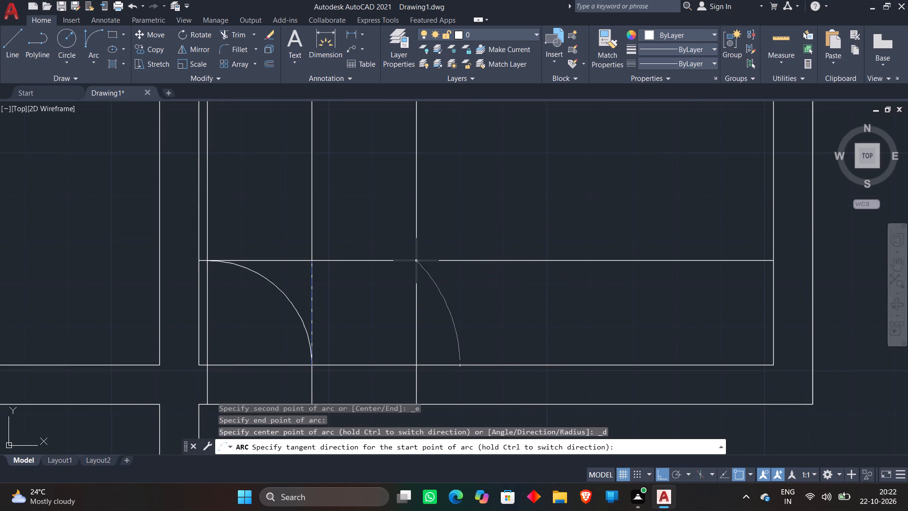
left_click(358, 220)
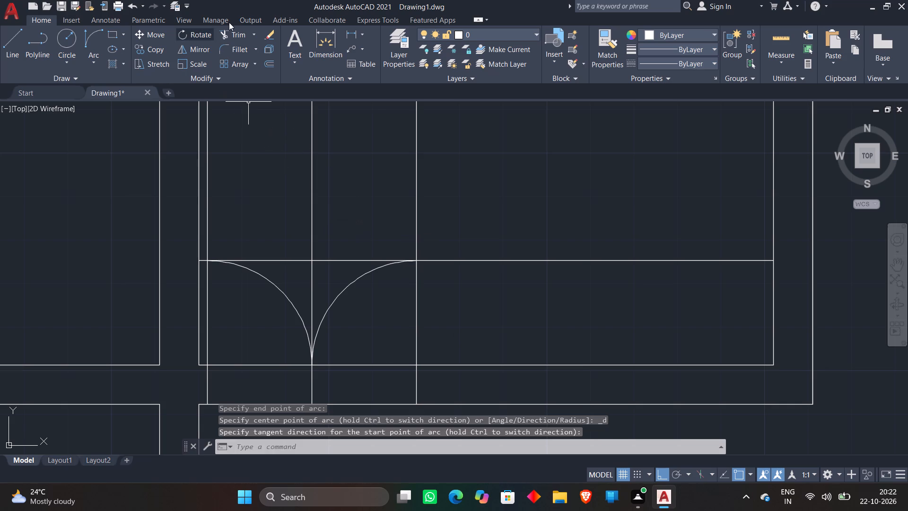
Trim the vertical and horizontal construction lines extending beyond the double-door arcs in the lower-right room.
left_click(227, 29)
scroll(198, 259, "up", 3)
left_click(204, 270)
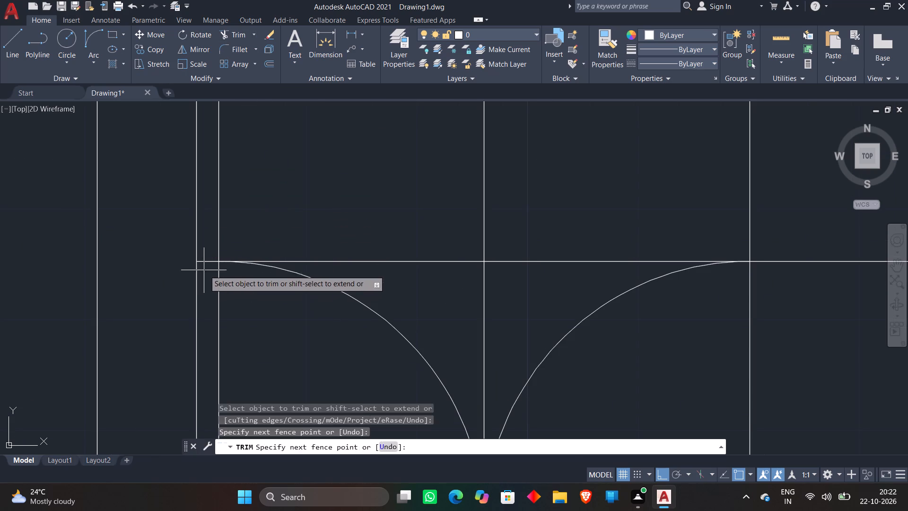
left_click(244, 227)
left_click(353, 229)
left_click(516, 308)
left_click(467, 203)
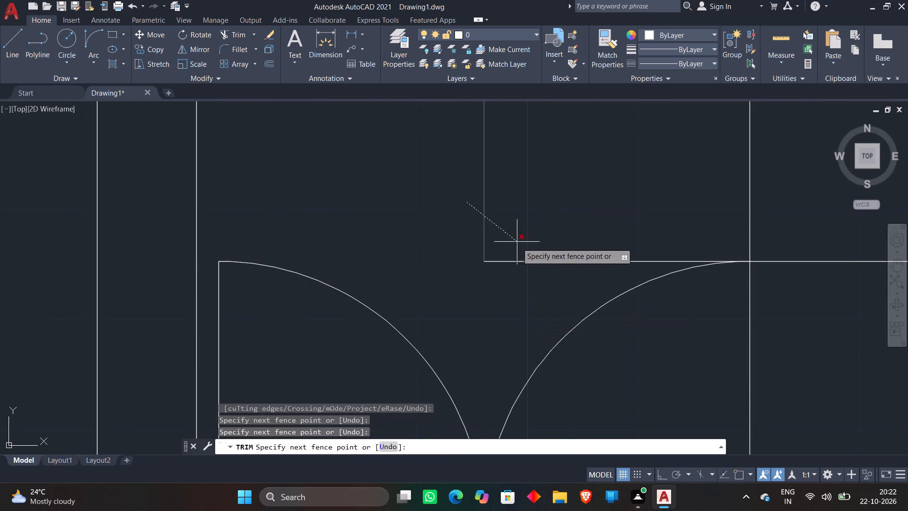
left_click(543, 273)
scroll(554, 210, "down", 3)
left_click(594, 191)
left_click(655, 254)
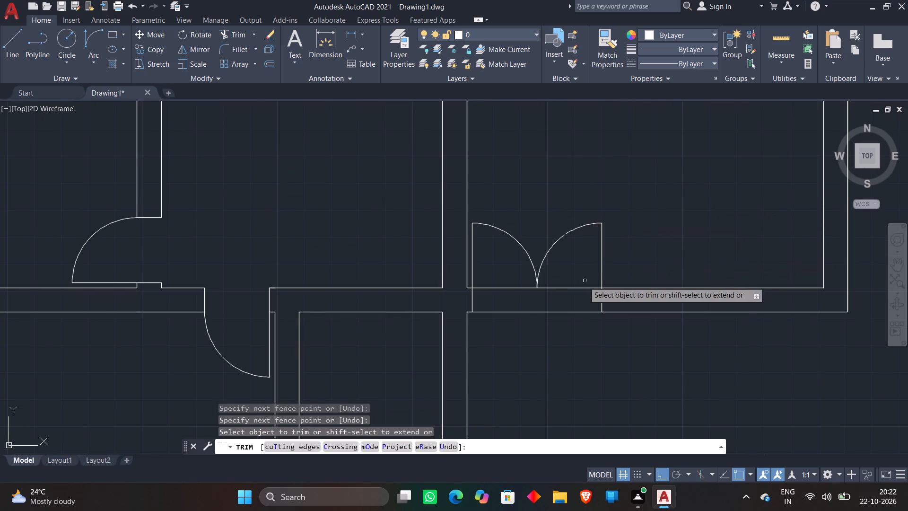
Trim both lower wall lines of the lower-right room between the double door's jambs to open the doorway.
scroll(564, 285, "up", 1)
left_click(479, 279)
left_click(486, 350)
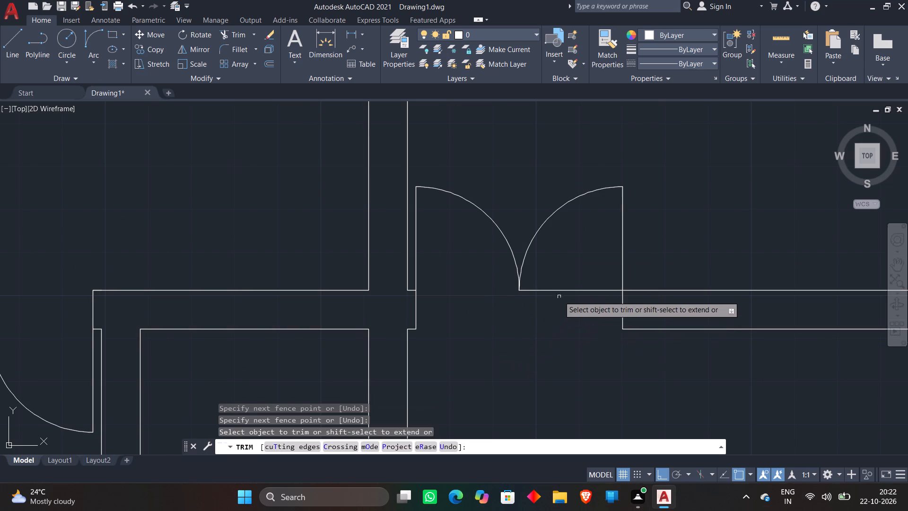
left_click(559, 282)
left_click(565, 323)
scroll(563, 321, "down", 2)
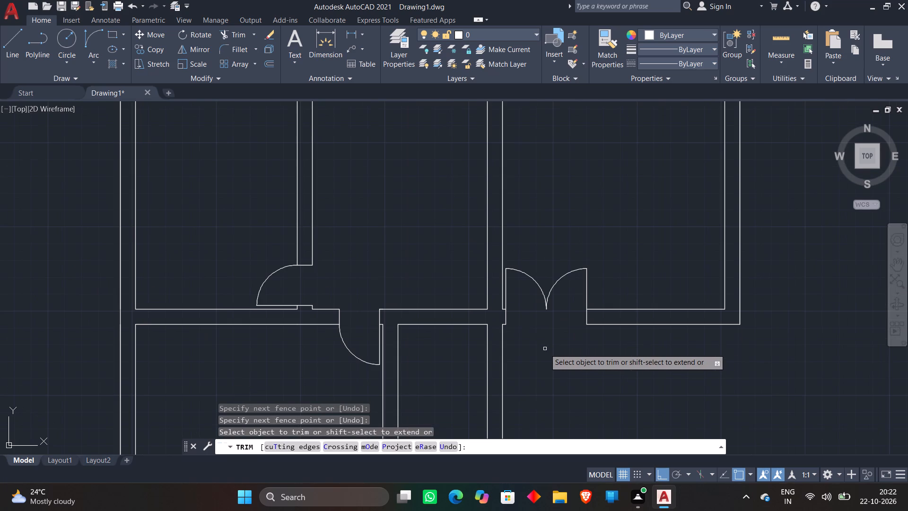
key("Escape")
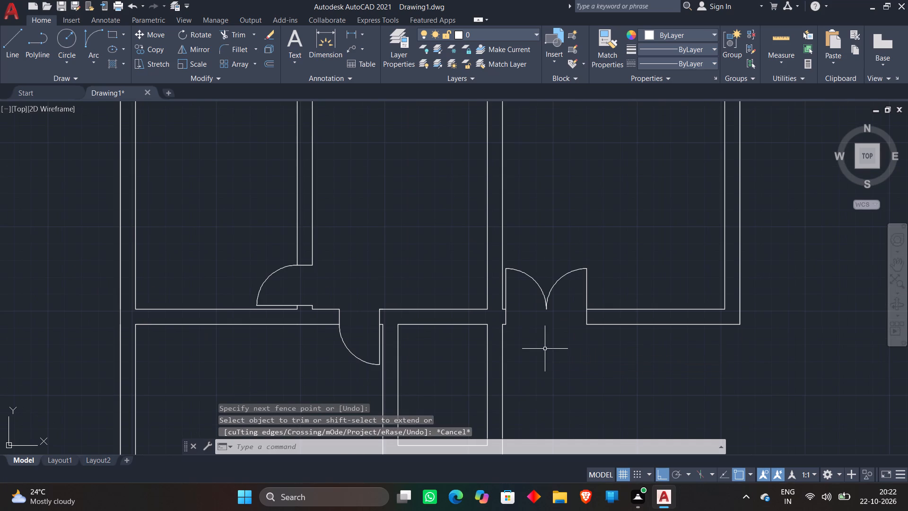
Draw a short vertical line across the upper wall of the small room below the central hall, near its left end.
scroll(555, 340, "down", 2)
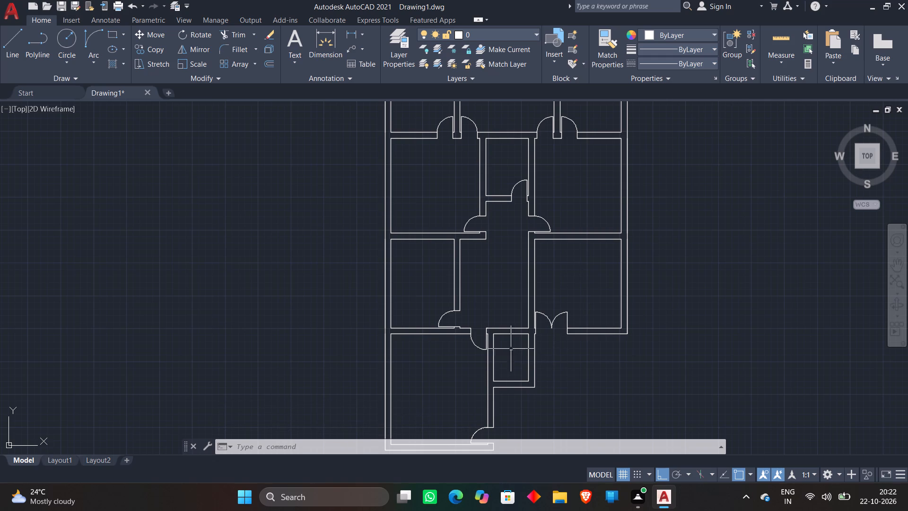
scroll(501, 345, "up", 1)
scroll(532, 343, "down", 1)
middle_click_drag(531, 348, 532, 309)
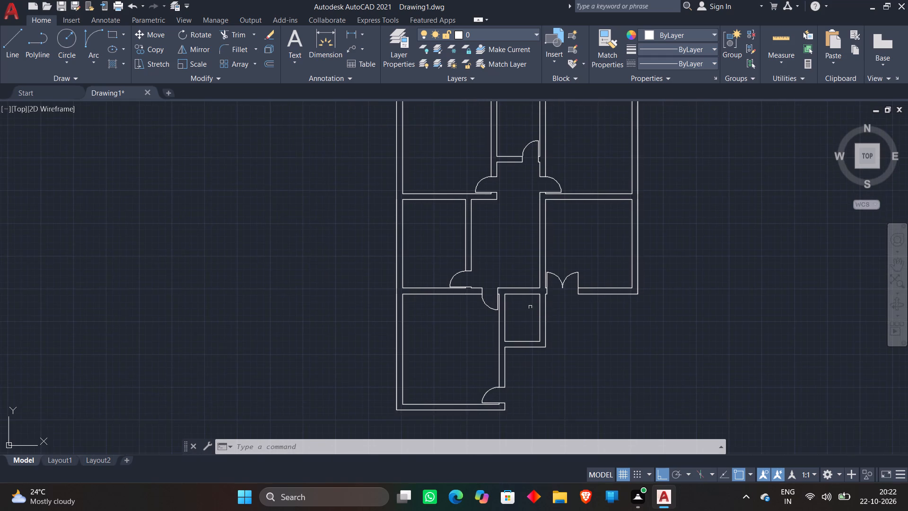
scroll(526, 301, "up", 2)
type("l")
key("space")
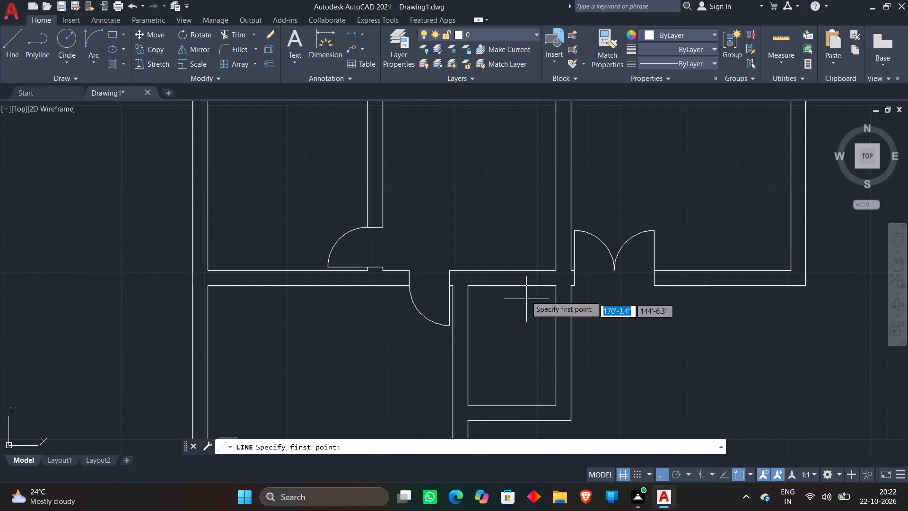
scroll(502, 271, "up", 2)
left_click(460, 246)
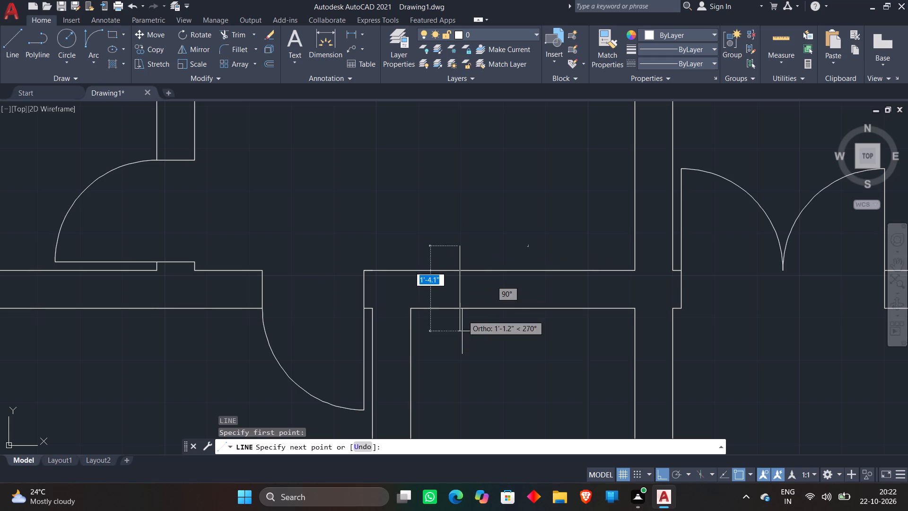
left_click(463, 336)
key("Escape")
Trim both ends of the short vertical line where they project beyond the wall lines.
type("tr")
key("space")
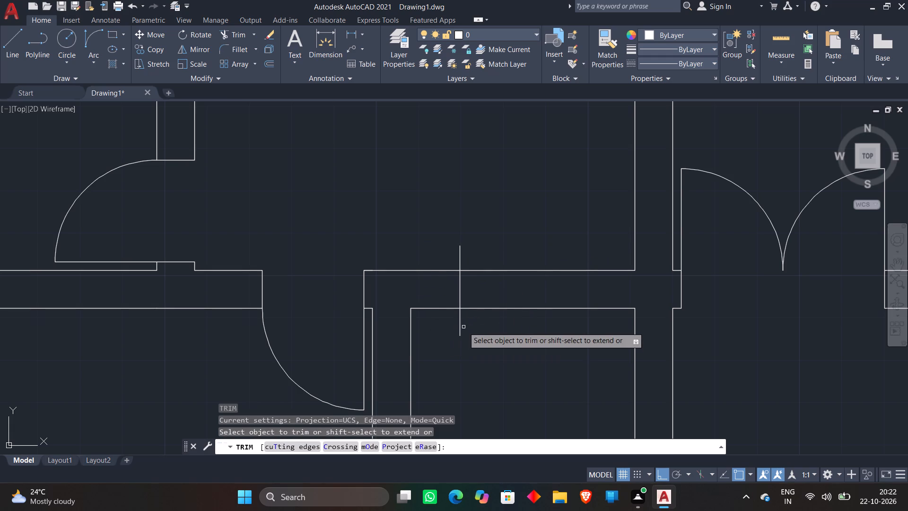
left_click(460, 327)
left_click(460, 251)
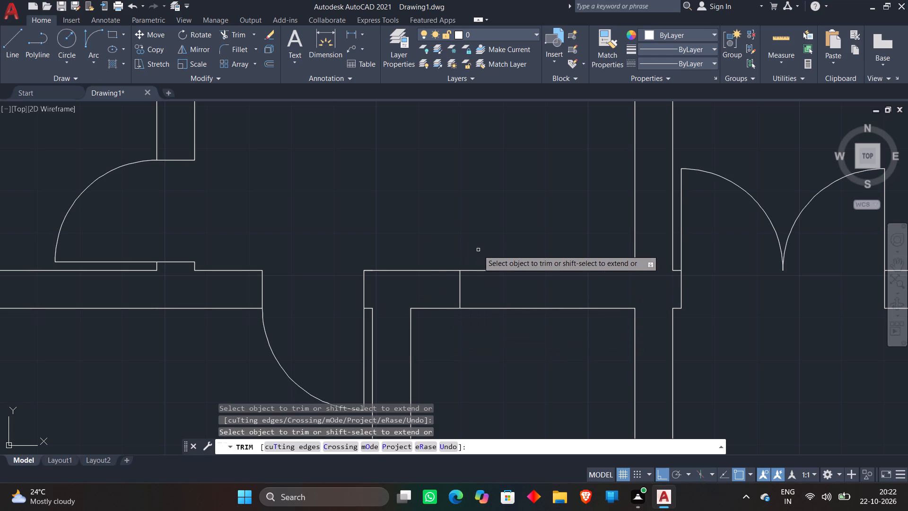
key("Escape")
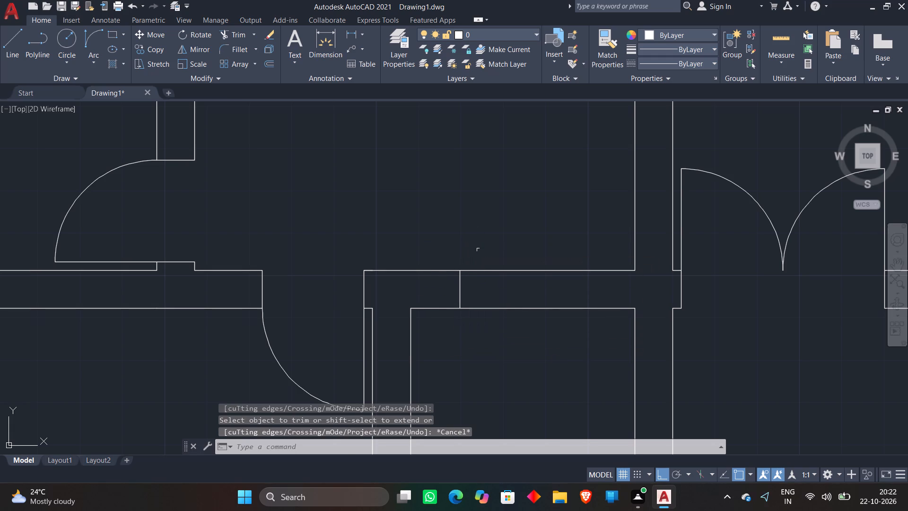
Offset the short vertical line in the small room's upper wall 3' to the right as the opening's second jamb.
key("o")
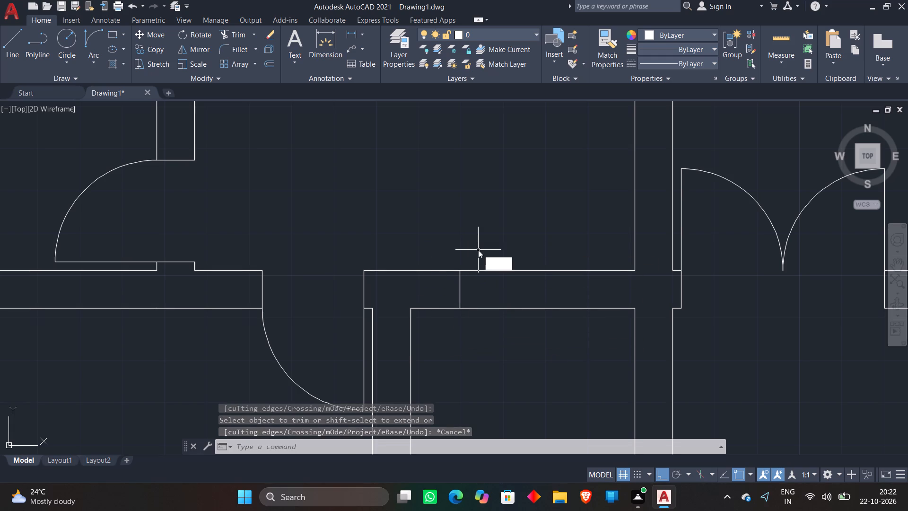
key("Return")
key("Return")
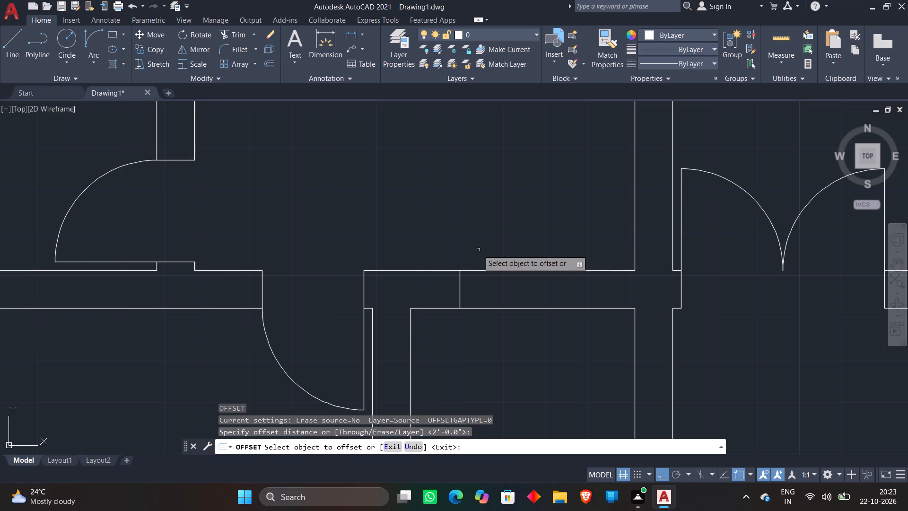
left_click(460, 289)
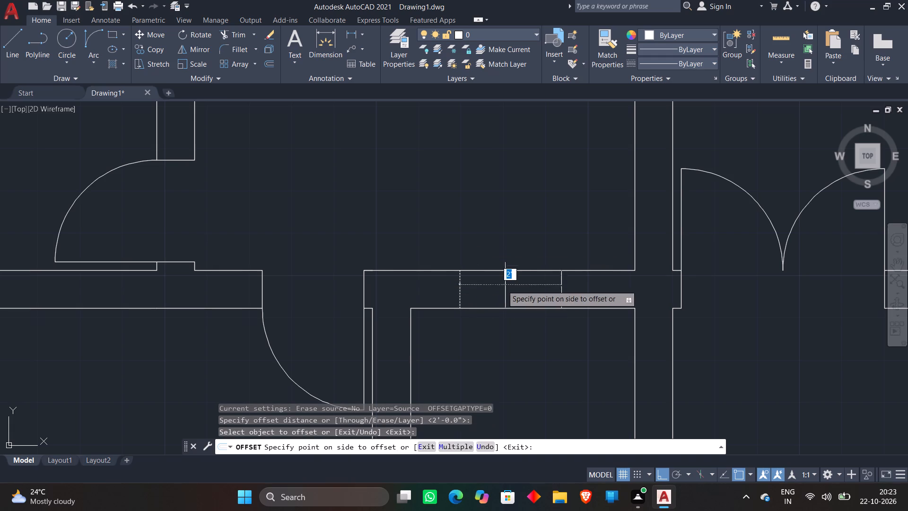
type("3'")
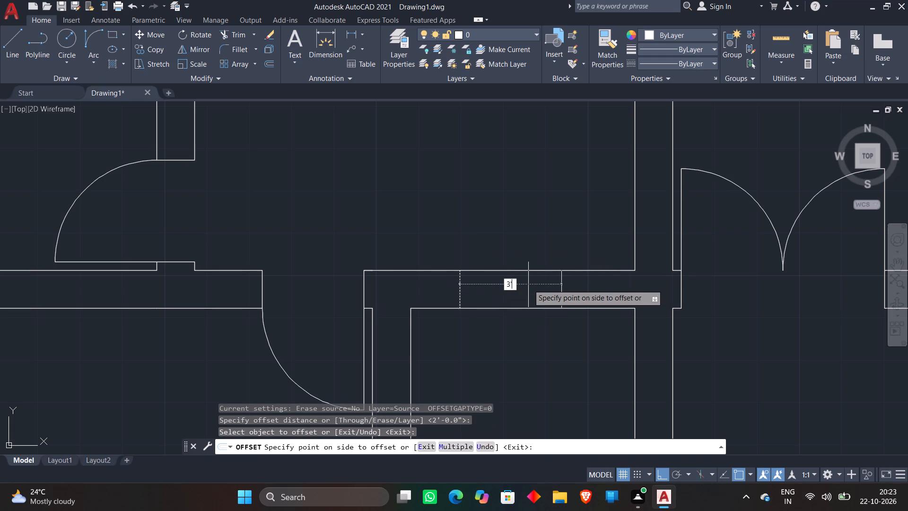
key("Return")
key("Escape")
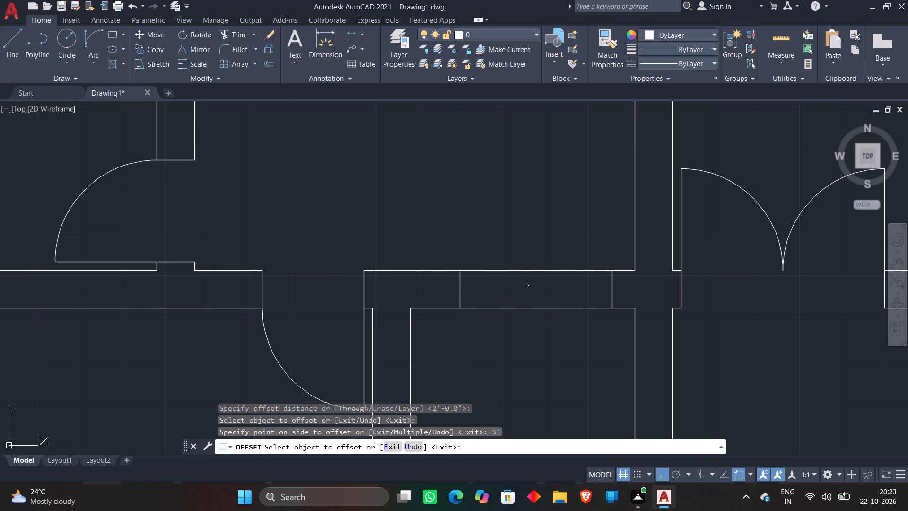
Trim both upper wall lines of the small room between the two jambs to clear the opening.
type("tr")
key("space")
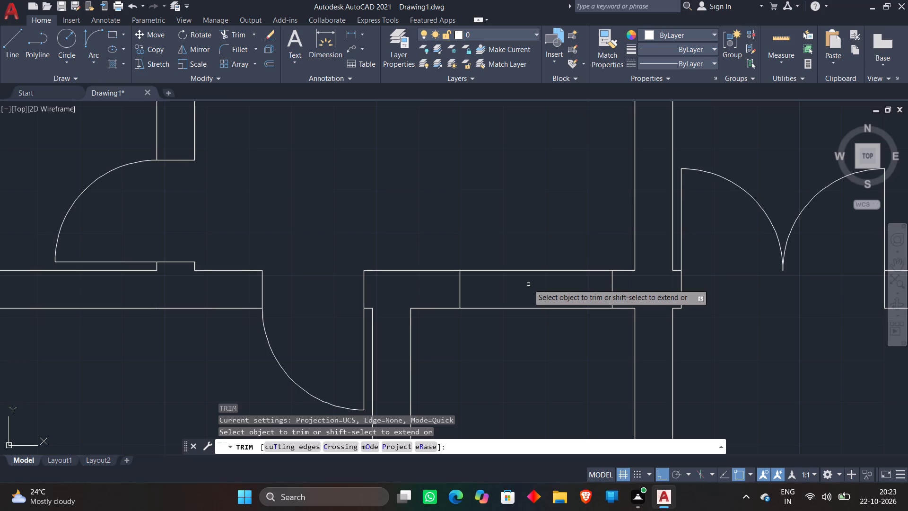
left_click(525, 234)
left_click(533, 341)
key("Escape")
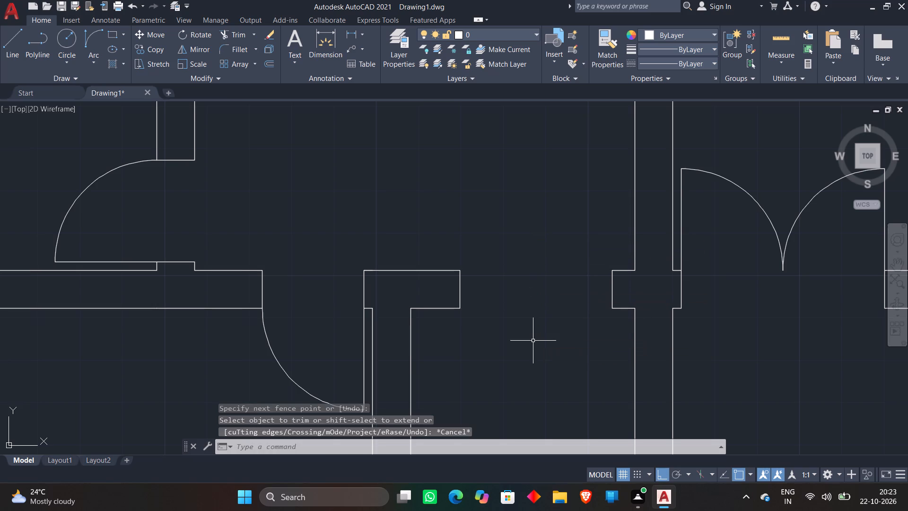
Draw a horizontal line from the midpoint of the opening's left jamb partway across the opening.
key("l")
key("Return")
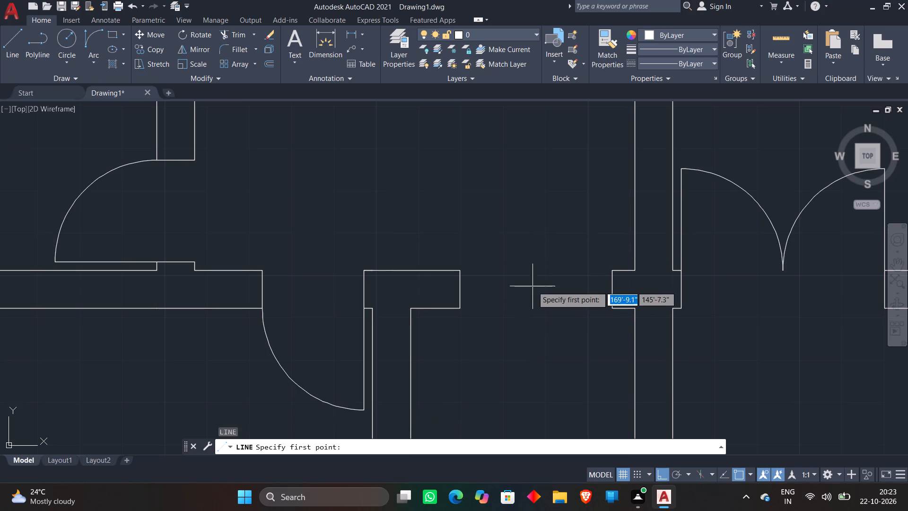
left_click(458, 292)
left_click(532, 288)
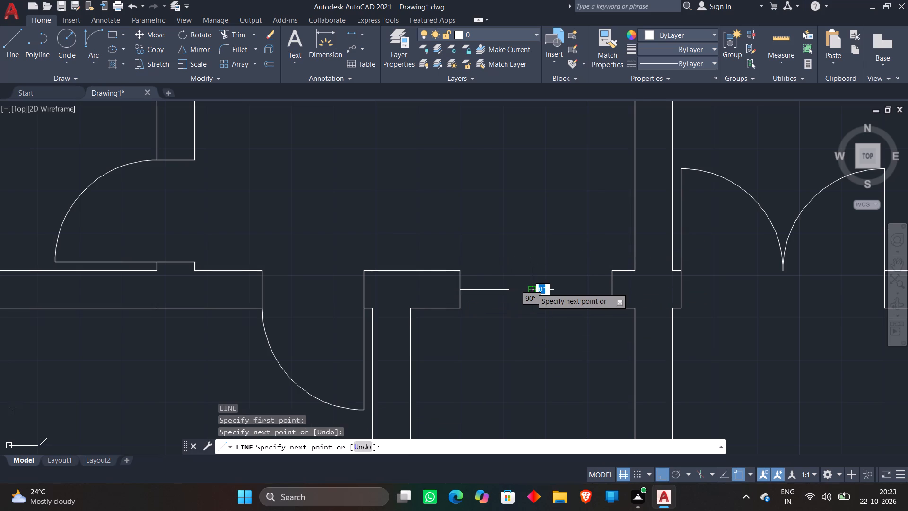
key("Escape")
Extend the horizontal line in the small room's opening to the right jamb.
type("ec")
key("space")
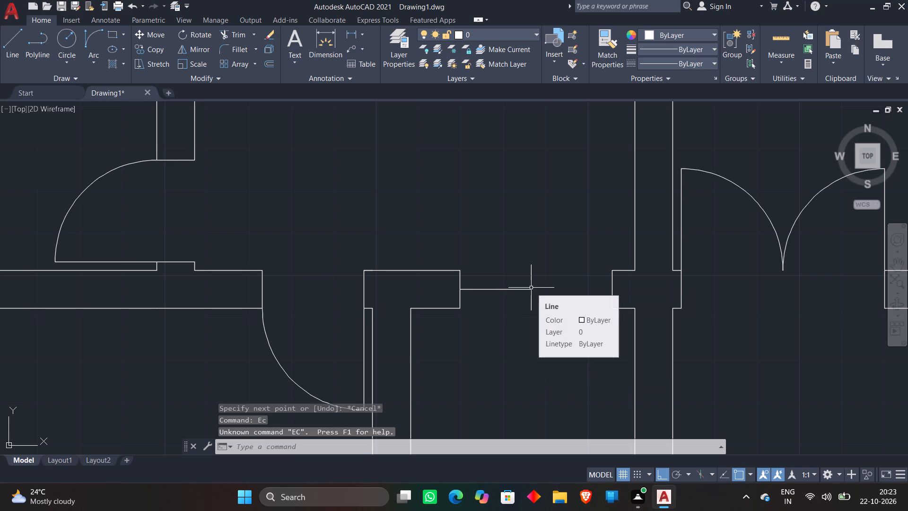
key("Escape")
key("Escape")
type("ex")
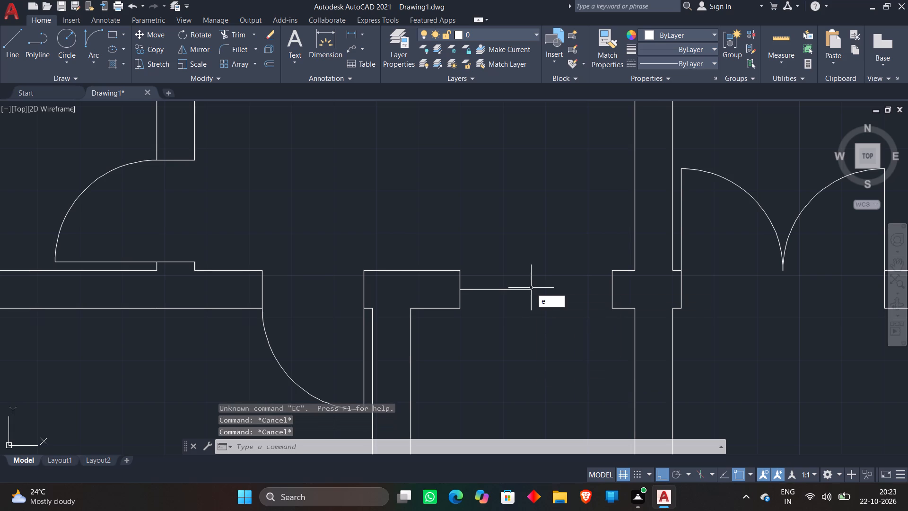
key("space")
left_click(531, 288)
left_click(481, 272)
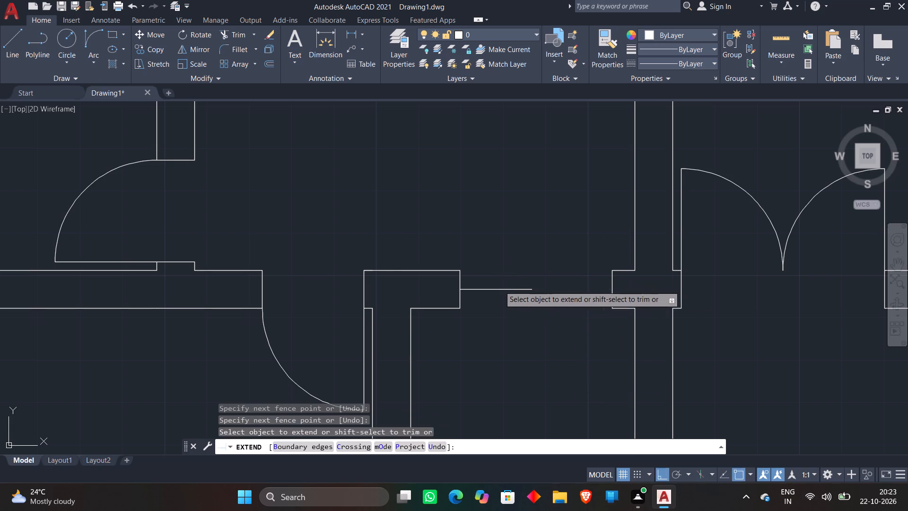
left_click(502, 303)
left_click(509, 284)
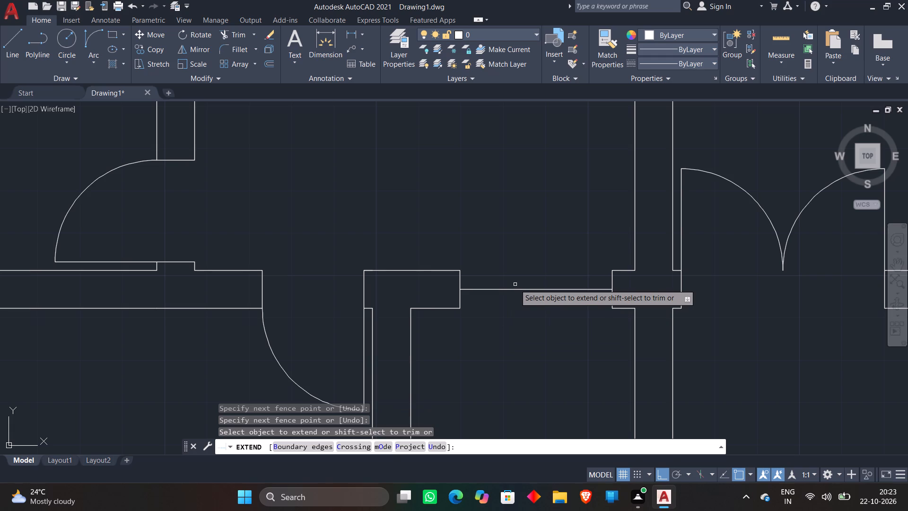
key("Escape")
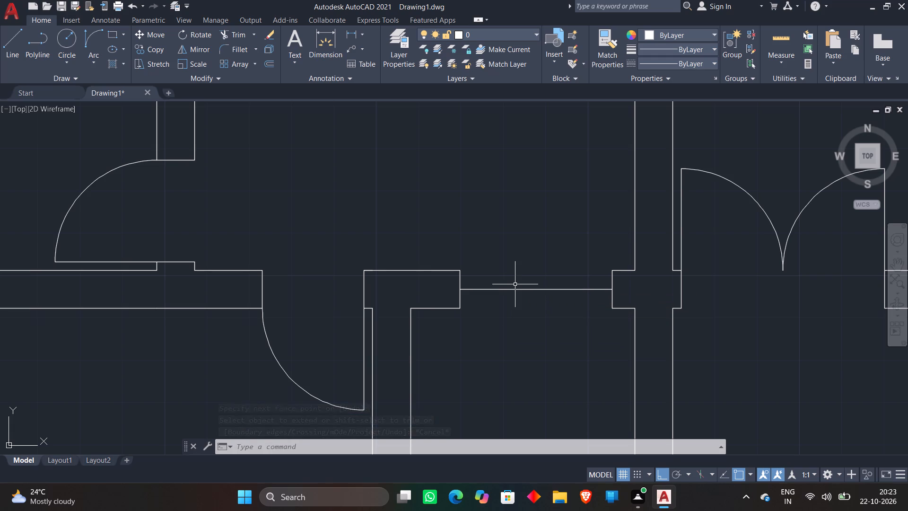
Draw a line 3'6" down from the right room's lower outer corner, continuing horizontally left to below the double door.
scroll(515, 284, "down", 5)
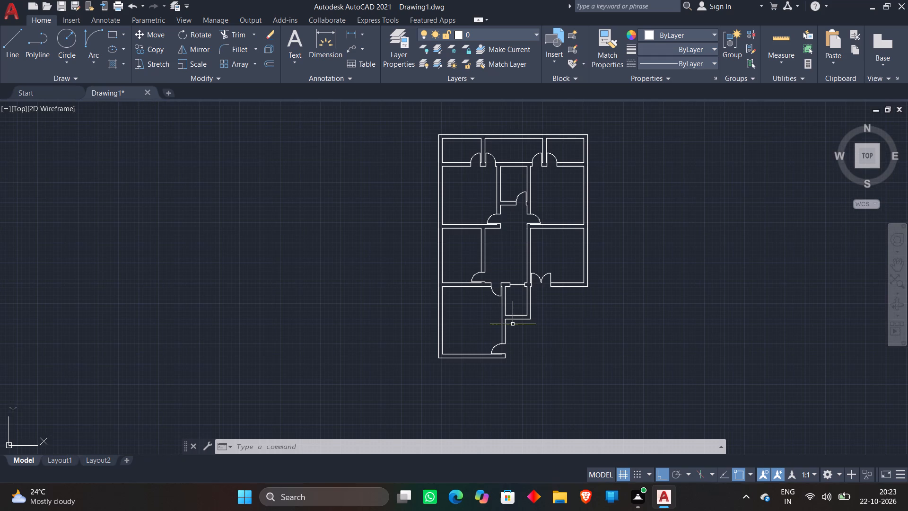
scroll(629, 263, "up", 2)
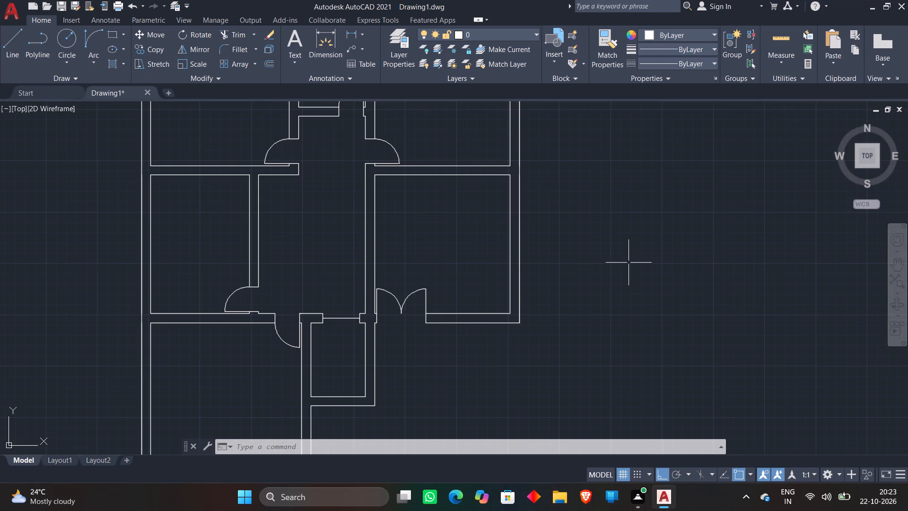
key("l")
key("Return")
left_click(517, 321)
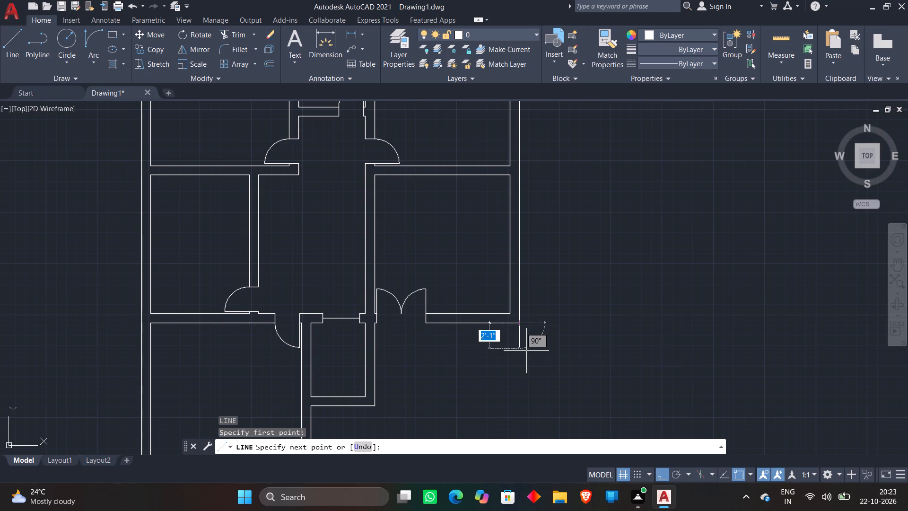
type("3'6\"")
key("Return")
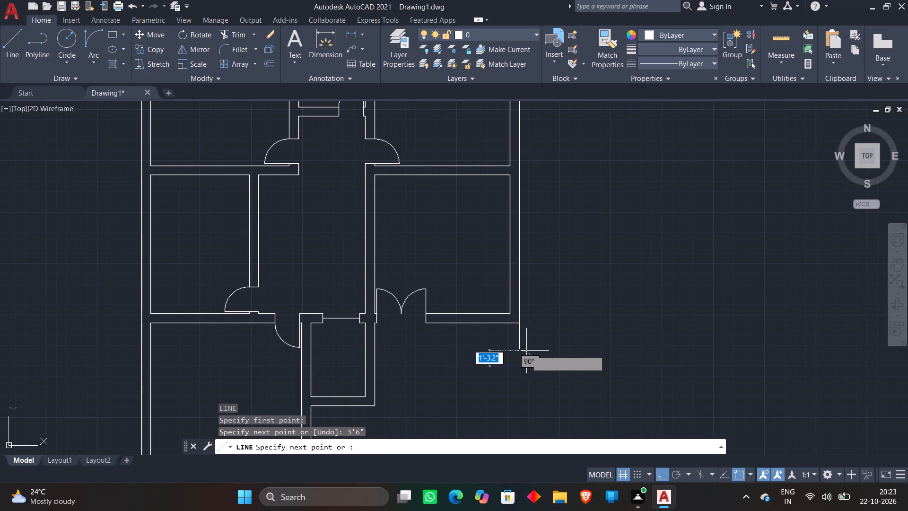
left_click(409, 375)
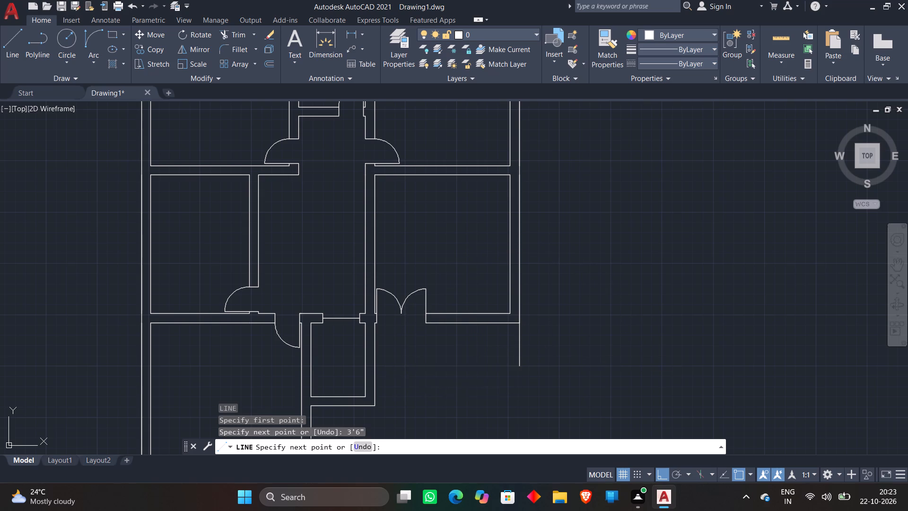
key("Escape")
Offset the 3'6" vertical line 3' to the left to mark the stair landing.
middle_click_drag(560, 371, 555, 318)
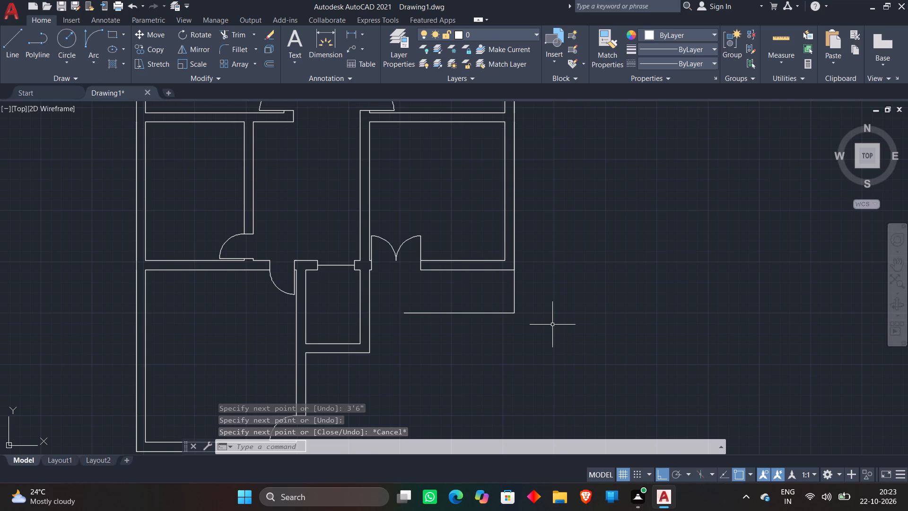
key("o")
key("Return")
type("3'")
key("Return")
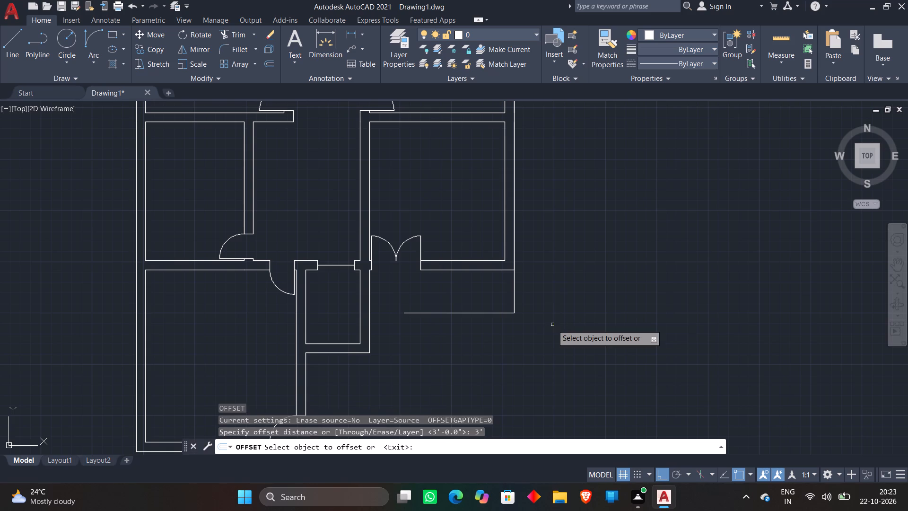
scroll(496, 273, "up", 2)
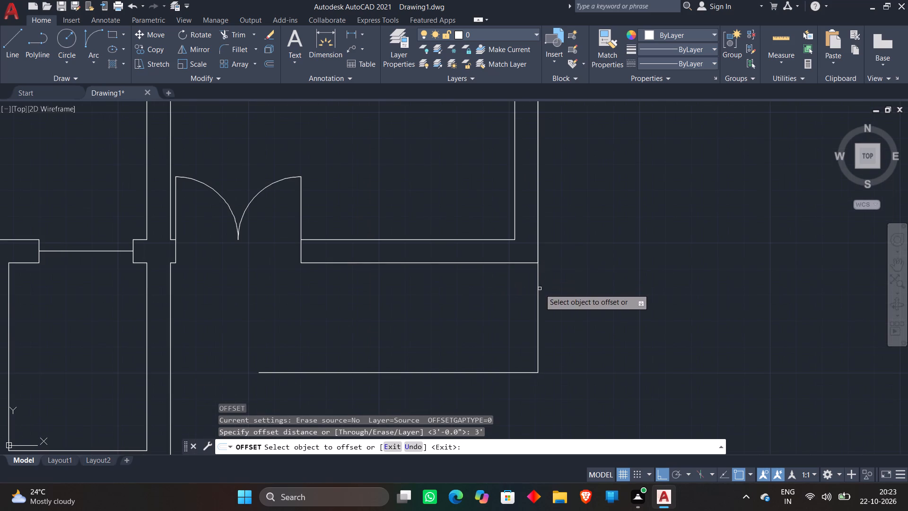
left_click(538, 291)
left_click(475, 306)
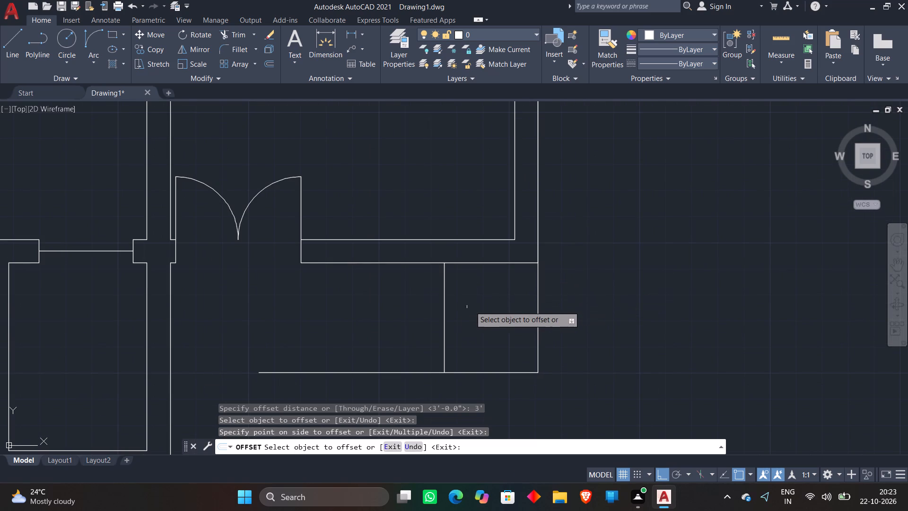
key("Escape")
Offset the landing's left line repeatedly to the left at 1' spacing to add three stair tread lines.
key("o")
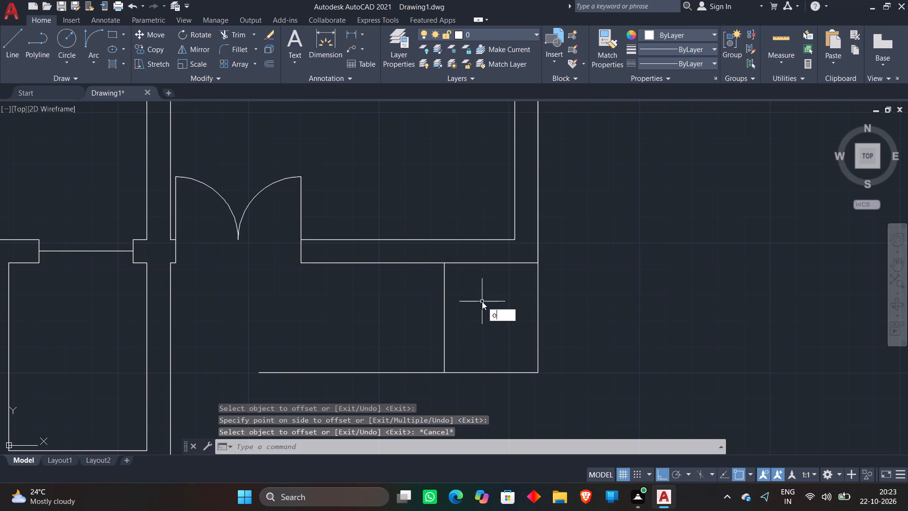
key("Return")
type("1'")
key("Return")
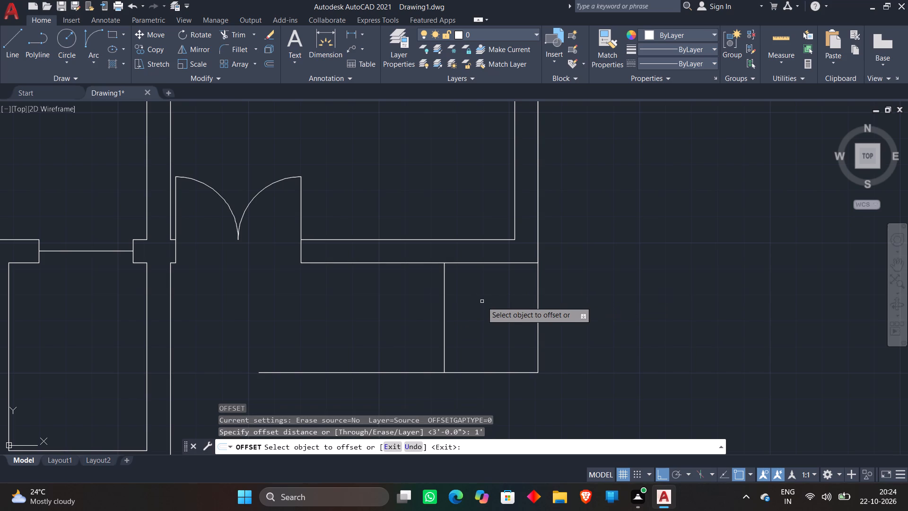
left_click(445, 323)
left_click(452, 446)
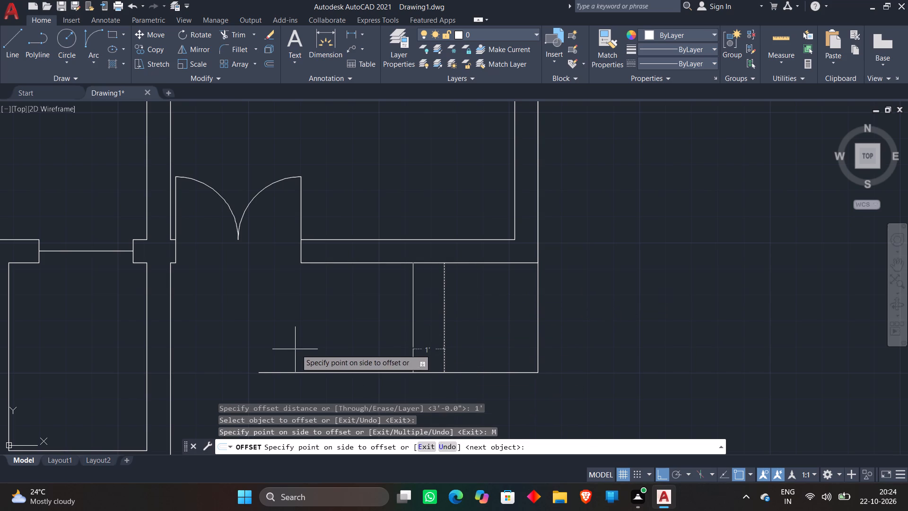
left_click(294, 348)
double_click(266, 338)
left_click(249, 338)
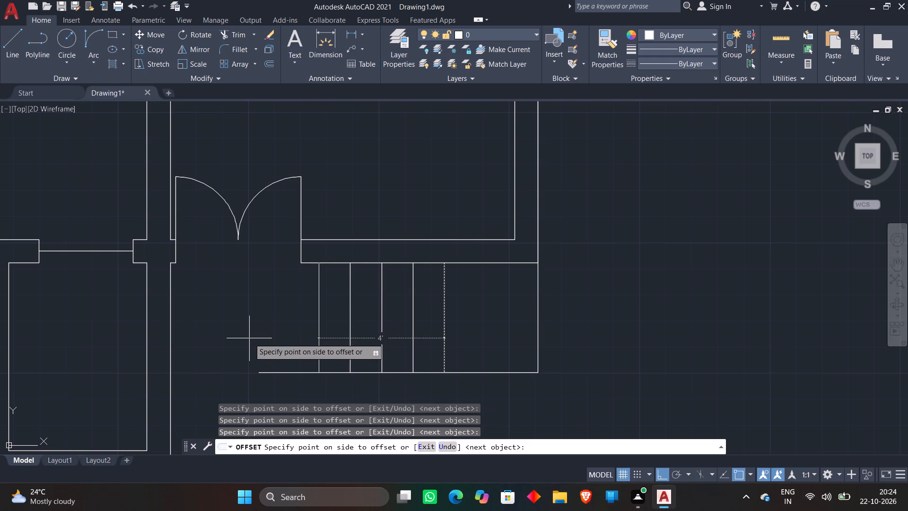
key("Escape")
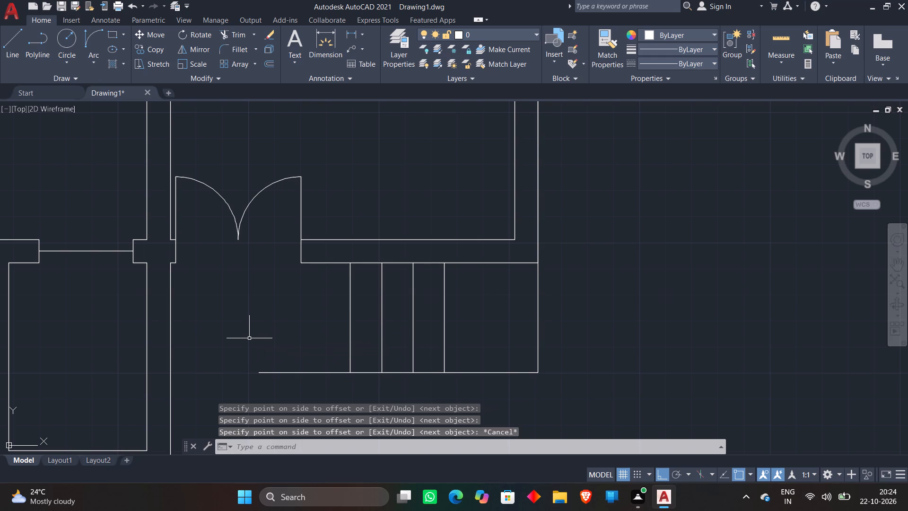
Offset the leftmost stair tread line 1' to the left to add one more tread.
key("o")
key("Return")
key("Return")
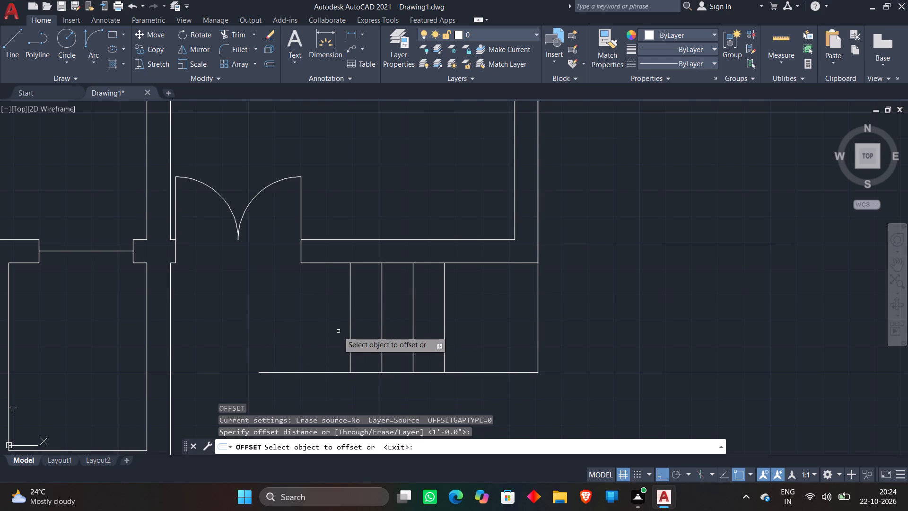
left_click(349, 329)
left_click(337, 331)
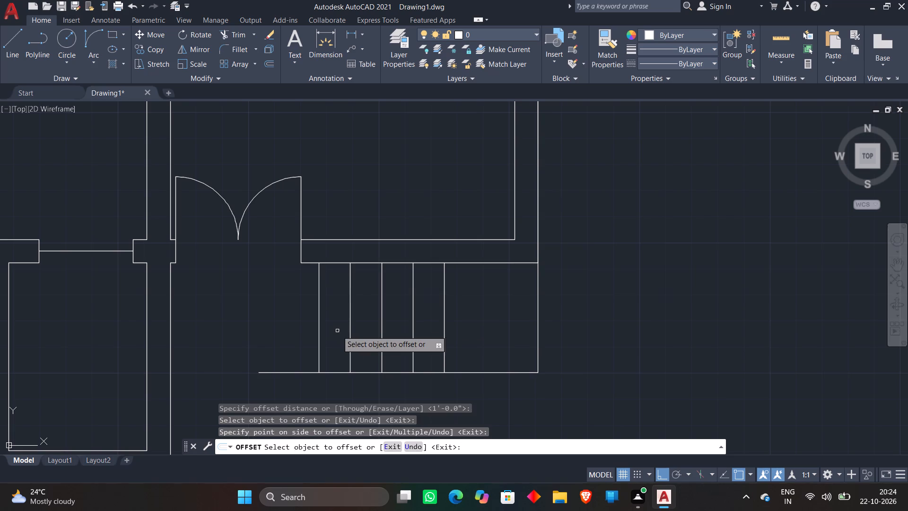
key("Escape")
Trim the stair's lower horizontal line where it extends left of the leftmost tread line.
type("tr")
key("space")
left_click(316, 337)
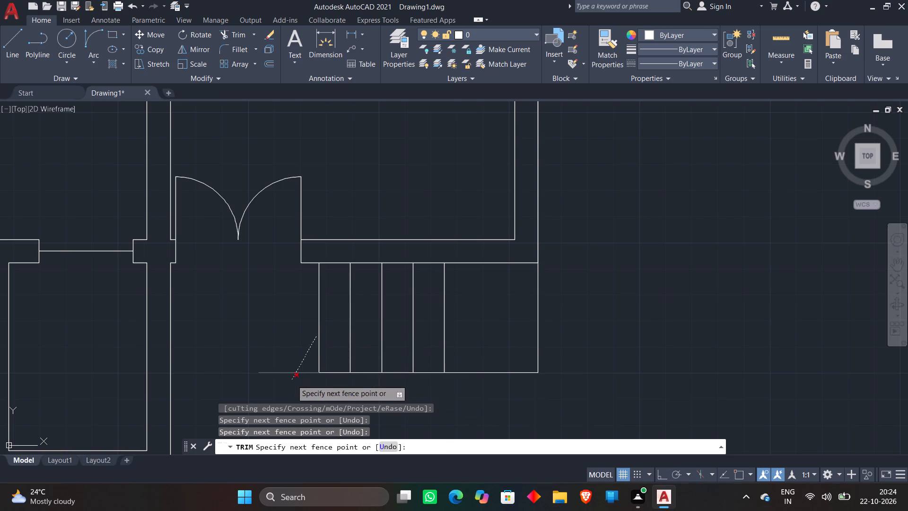
left_click(292, 380)
scroll(283, 335, "down", 1)
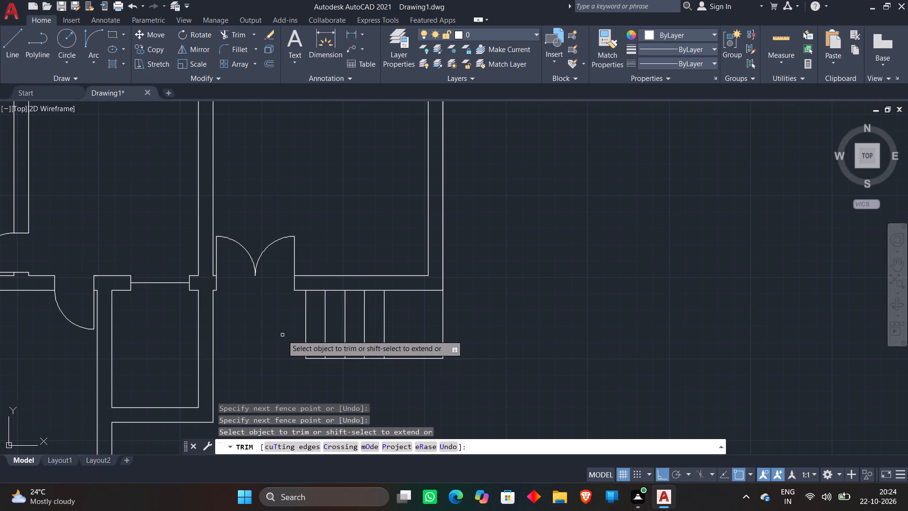
scroll(282, 335, "down", 1)
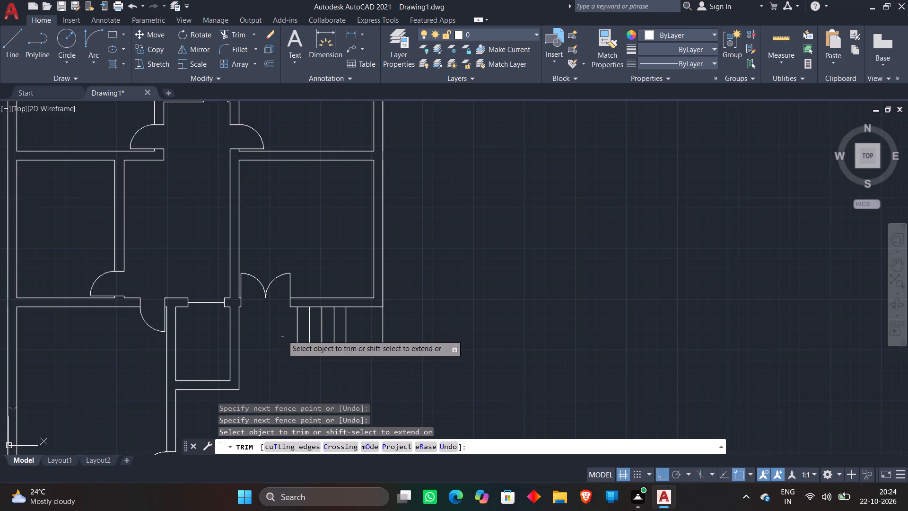
key("Escape")
middle_click_drag(280, 362, 289, 298)
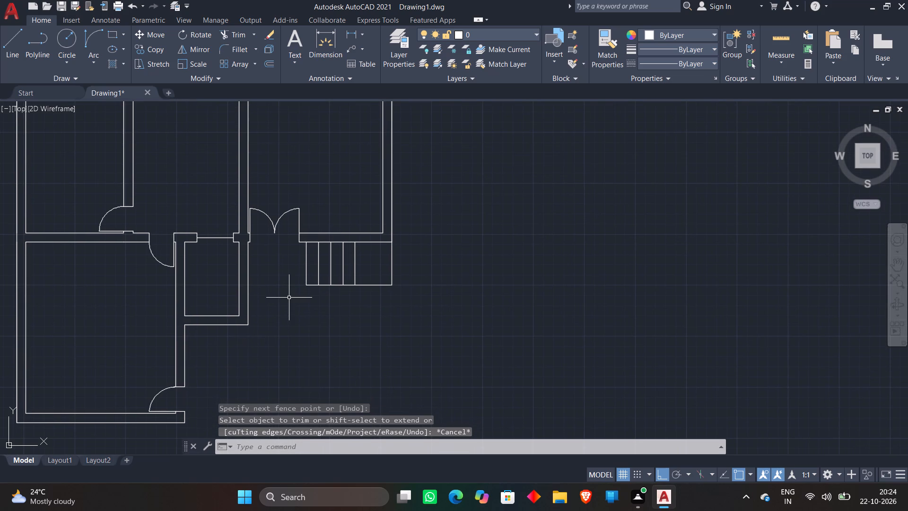
Draw a horizontal line from the lower room's bottom-right outer wall corner rightward, ending beyond the stair's right edge.
type("l")
key("space")
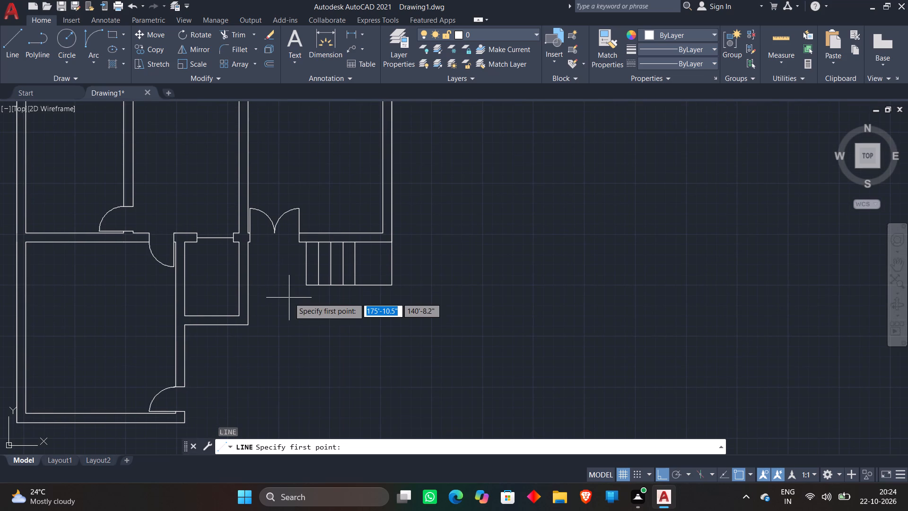
scroll(289, 298, "down", 1)
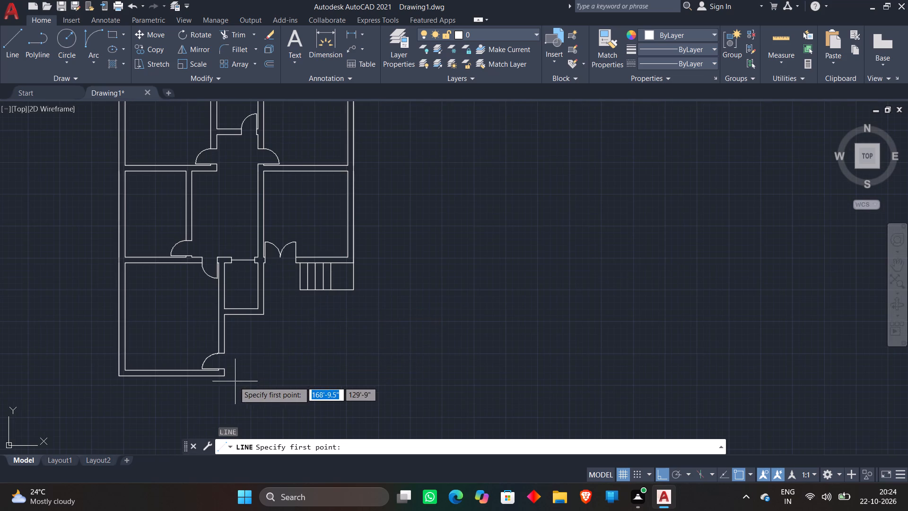
scroll(228, 382, "up", 2)
left_click(215, 370)
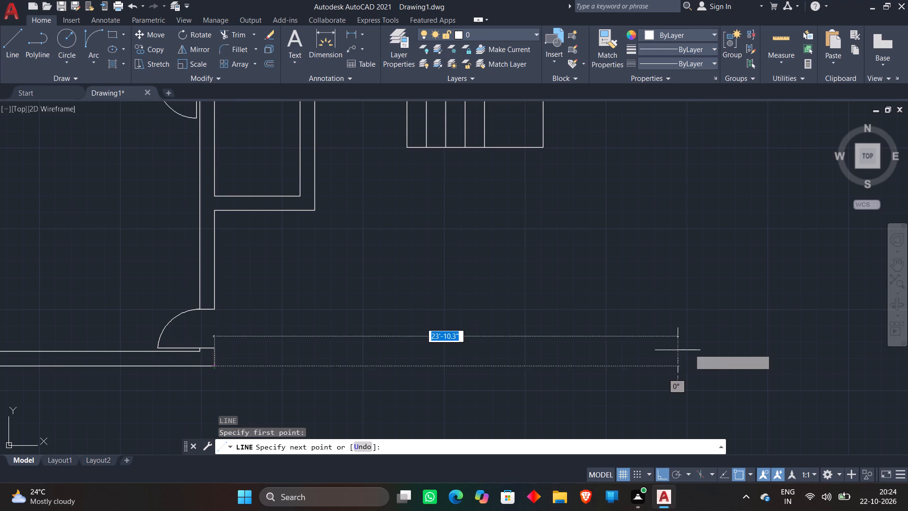
left_click(735, 346)
key("Escape")
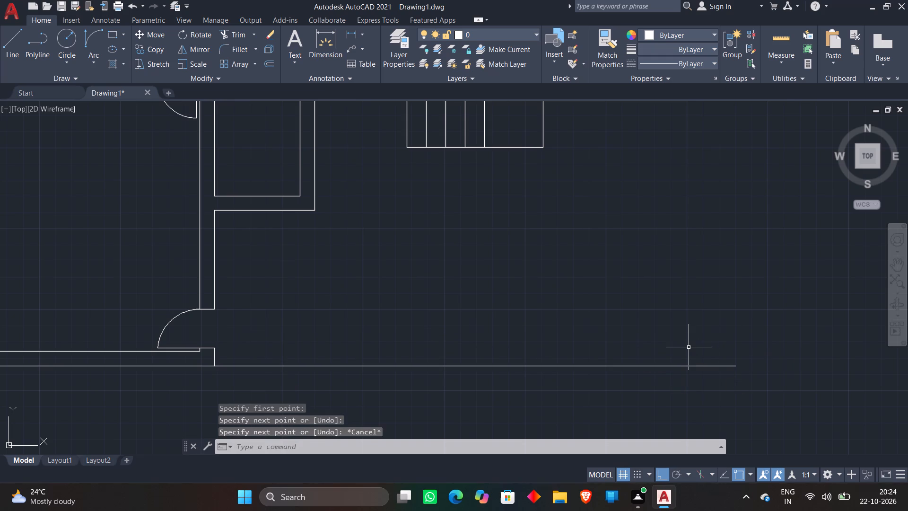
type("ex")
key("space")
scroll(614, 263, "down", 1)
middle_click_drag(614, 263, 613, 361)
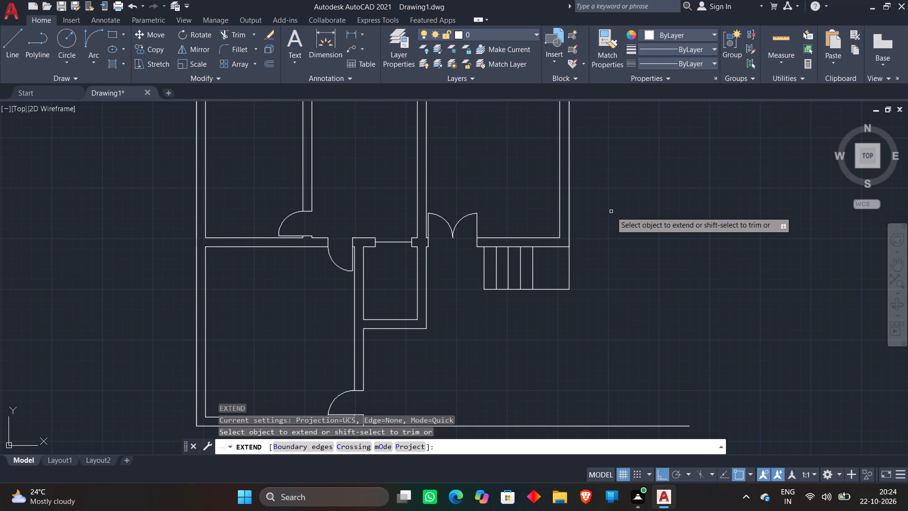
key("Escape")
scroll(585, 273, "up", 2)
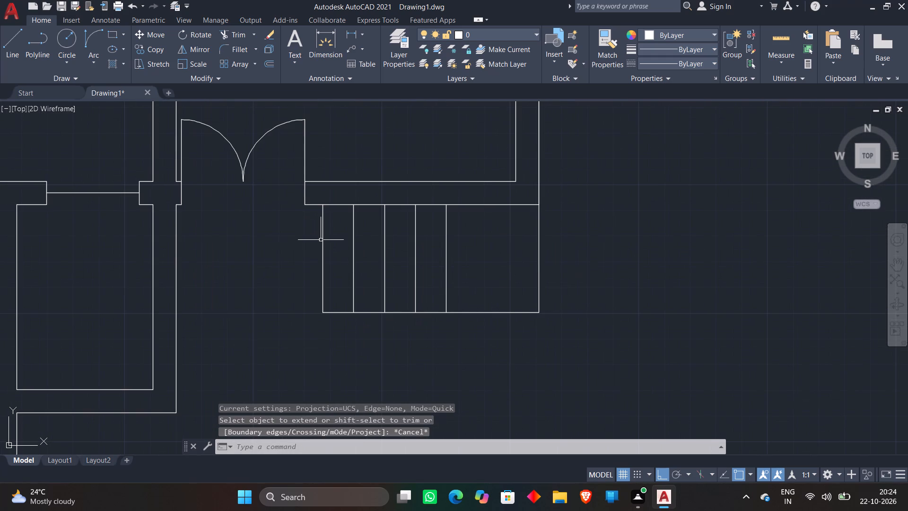
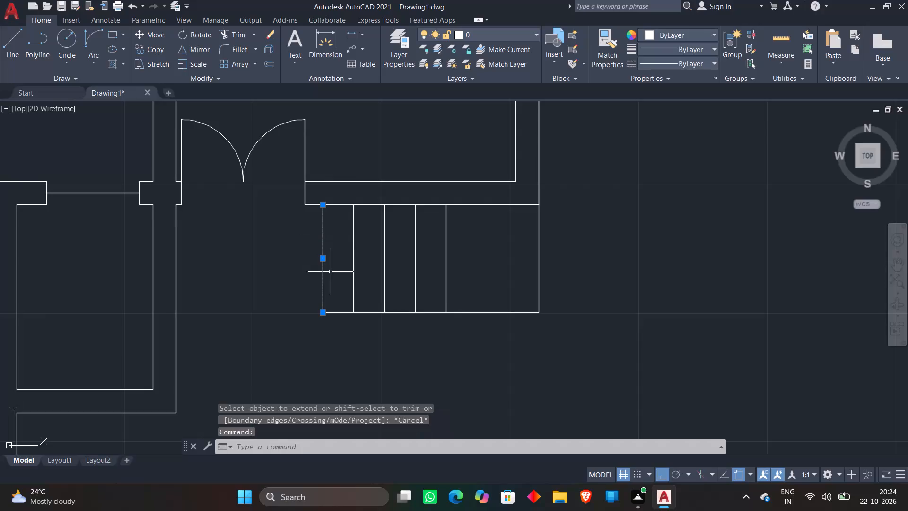
Erase the stair's leftmost tread line and trim the lower horizontal line's leftover end back to the next tread.
key("Delete")
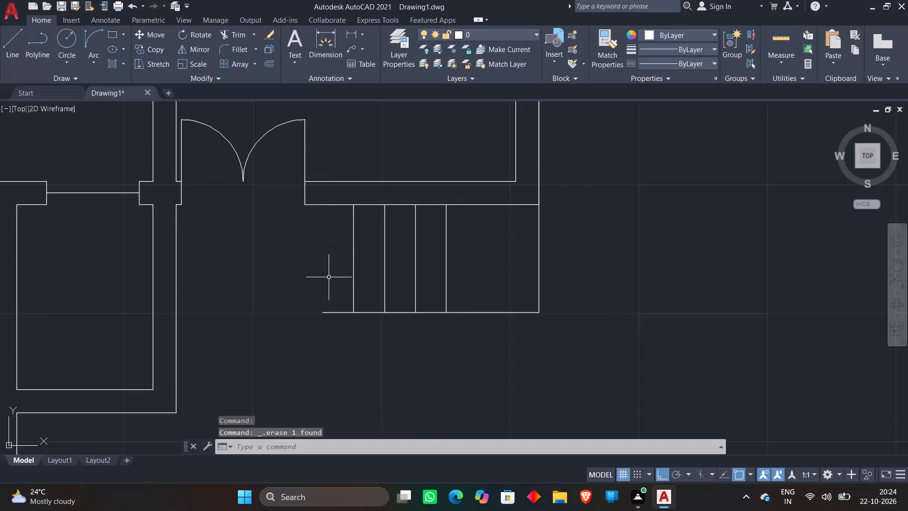
type("tr")
key("space")
left_click(332, 278)
left_click(337, 348)
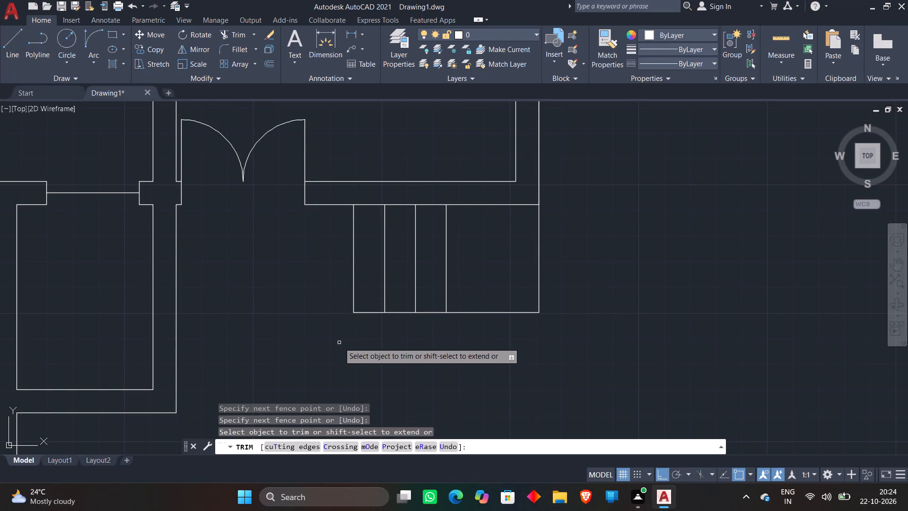
key("Escape")
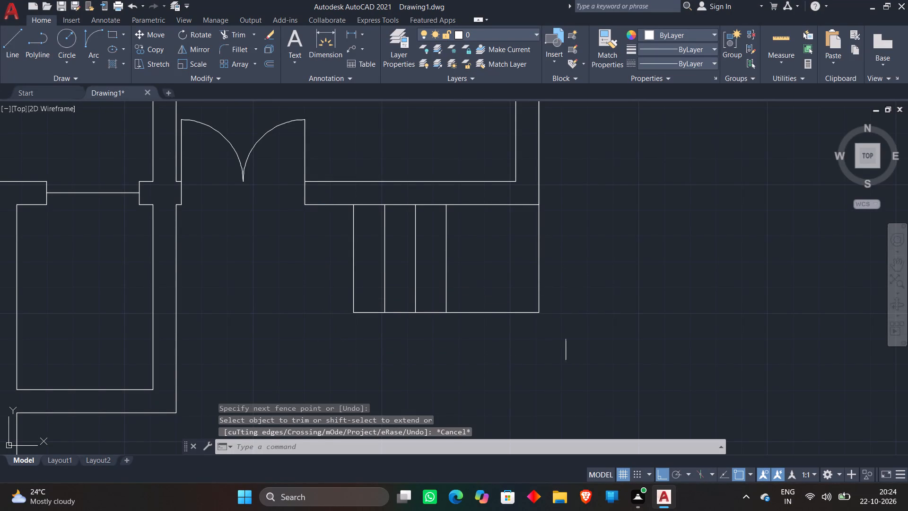
Move the whole stair, landing included, 9" to the left.
left_click(566, 337)
left_click(294, 246)
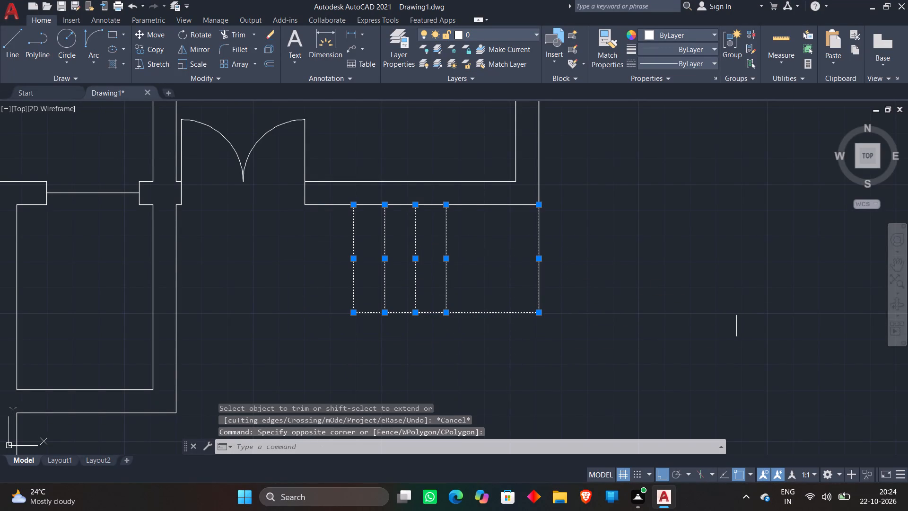
key("m")
key("space")
left_click(646, 309)
type("9\"")
key("Return")
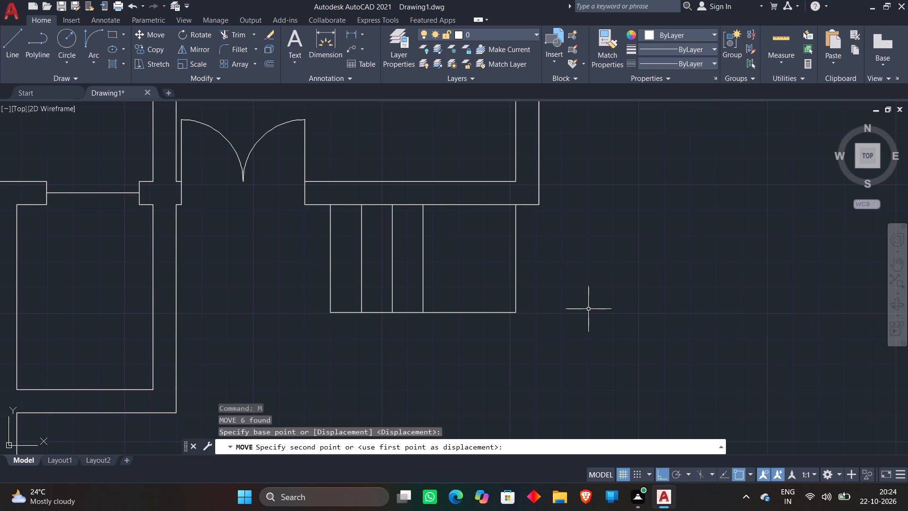
Extend the landing's right line and the outer wall's right line down to the long bottom horizontal line.
scroll(612, 297, "down", 2)
middle_click_drag(608, 299, 611, 221)
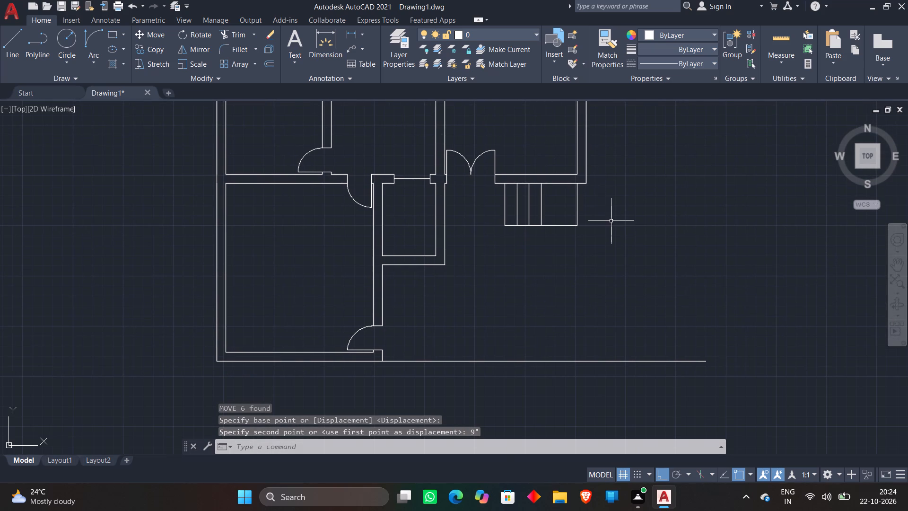
type("ex")
key("space")
left_click(577, 212)
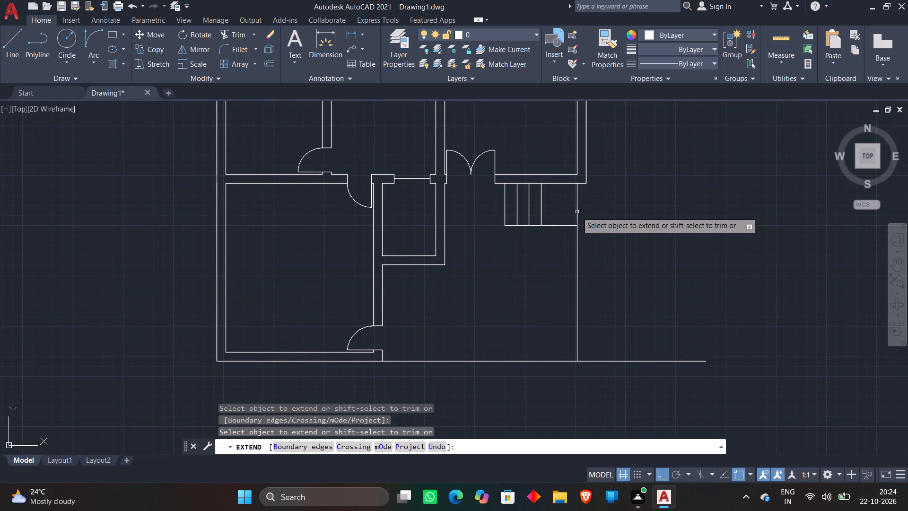
left_click(587, 172)
left_click(585, 168)
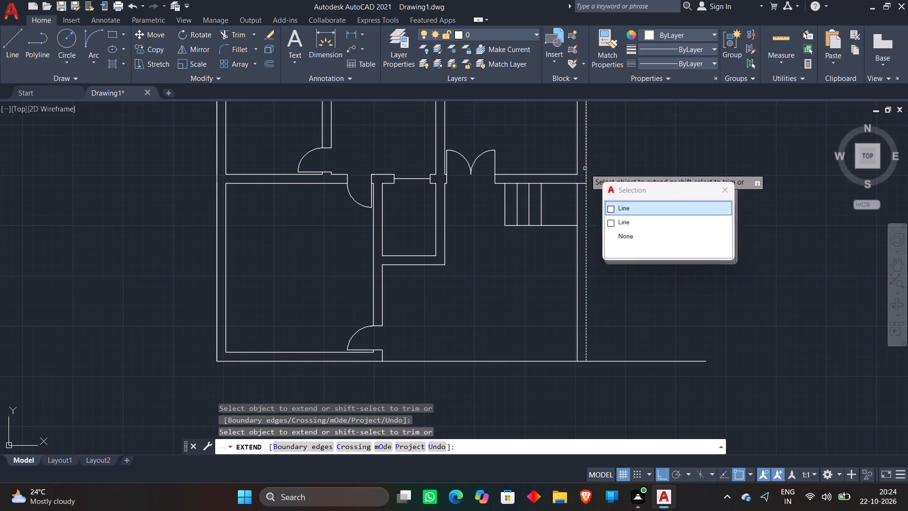
left_click(608, 206)
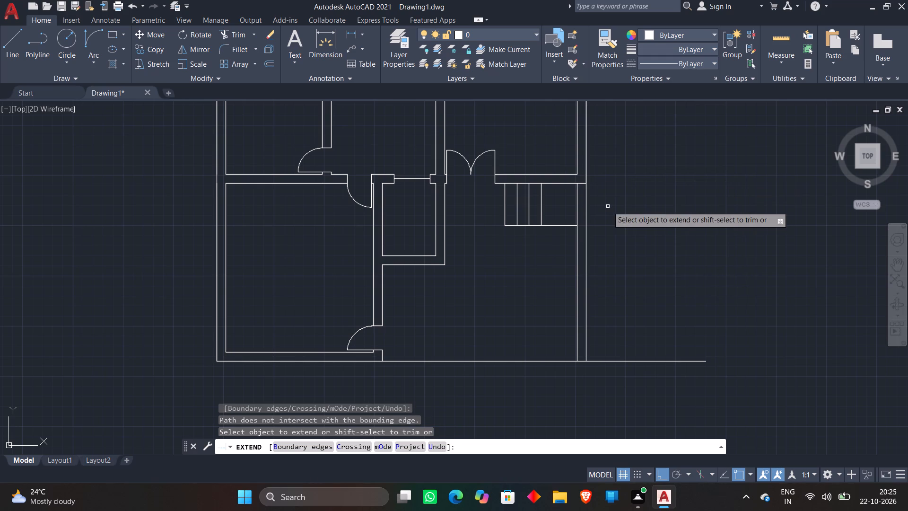
key("Escape")
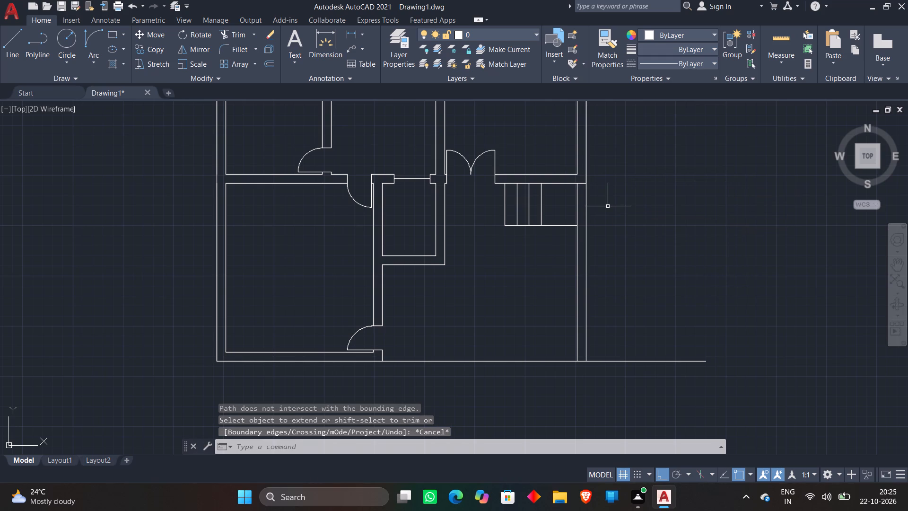
Trim the short horizontal segment crossing the right wall's thickness at the landing's top-right corner.
type("tr")
key("space")
scroll(567, 182, "up", 2)
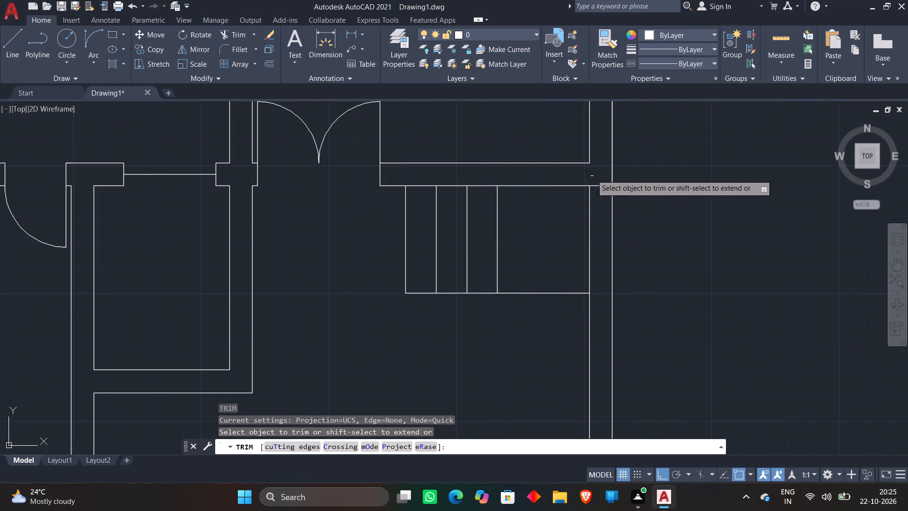
left_click(594, 176)
left_click(600, 188)
key("Escape")
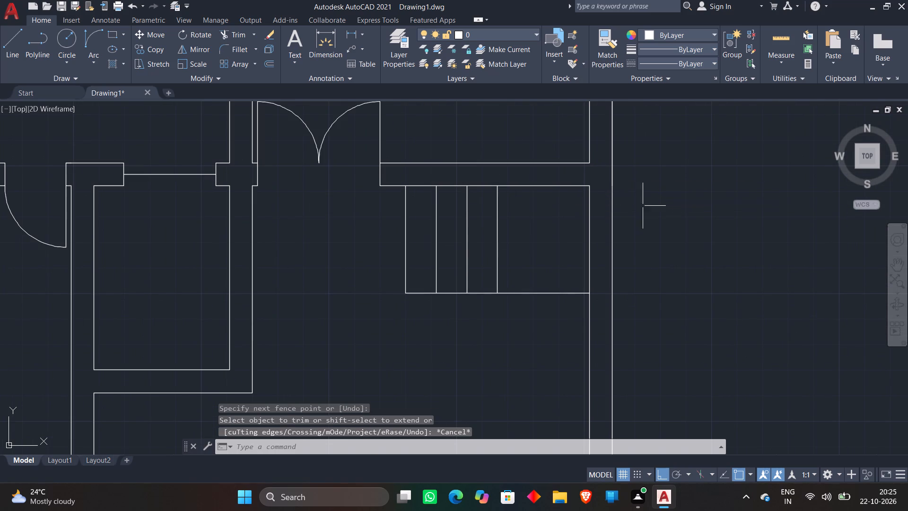
Extend the landing's left line down to the long bottom horizontal line.
scroll(675, 228, "down", 2)
middle_click_drag(679, 243, 676, 232)
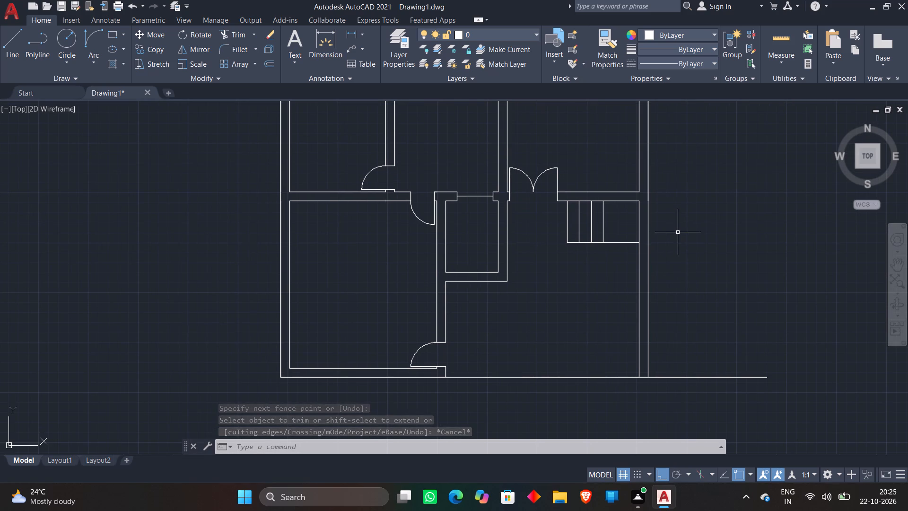
type("ex")
key("space")
left_click(604, 231)
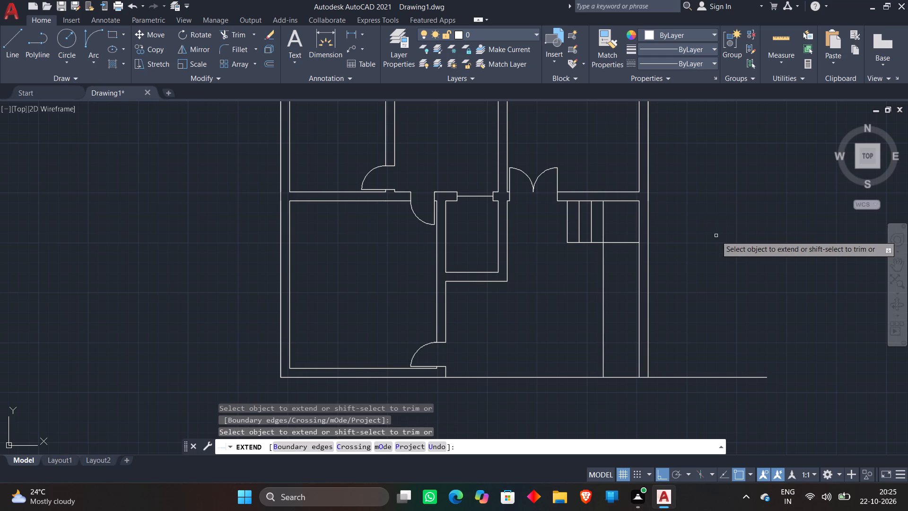
key("Escape")
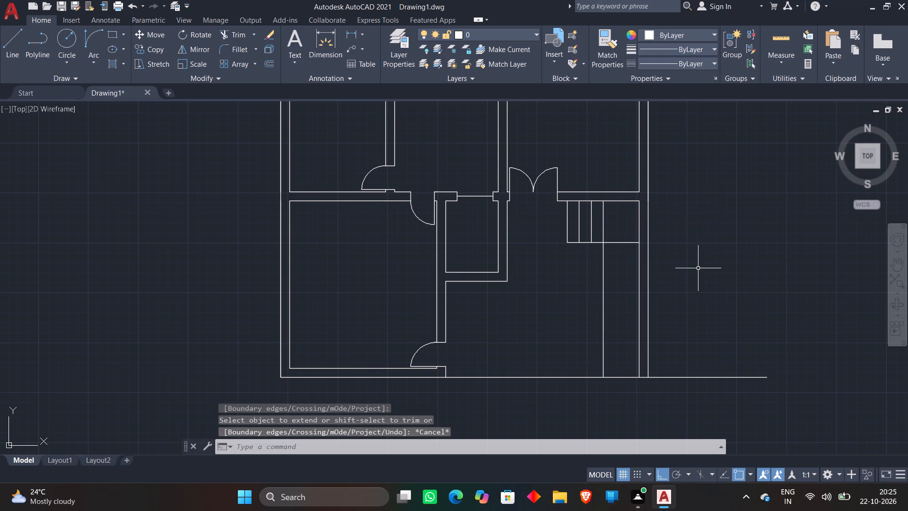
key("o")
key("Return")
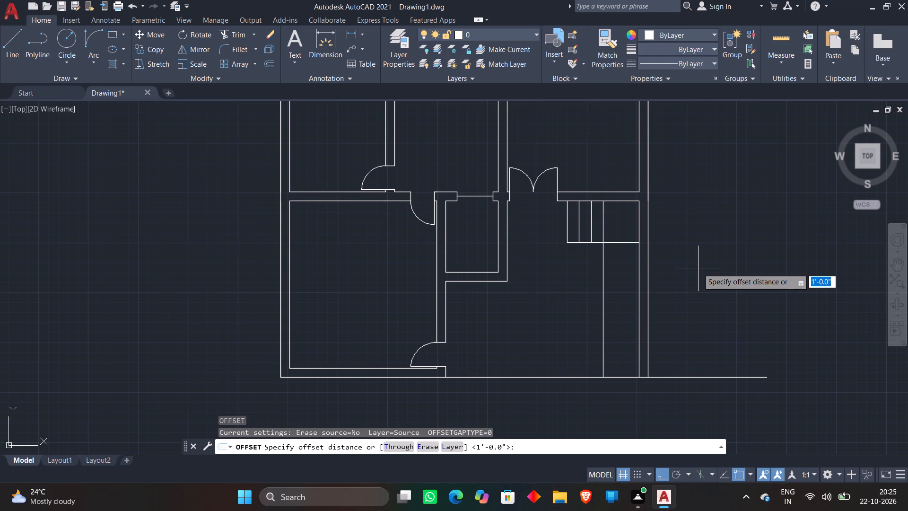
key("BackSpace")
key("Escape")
Trim the bottom horizontal line where it runs past the outer right wall line.
type("tr")
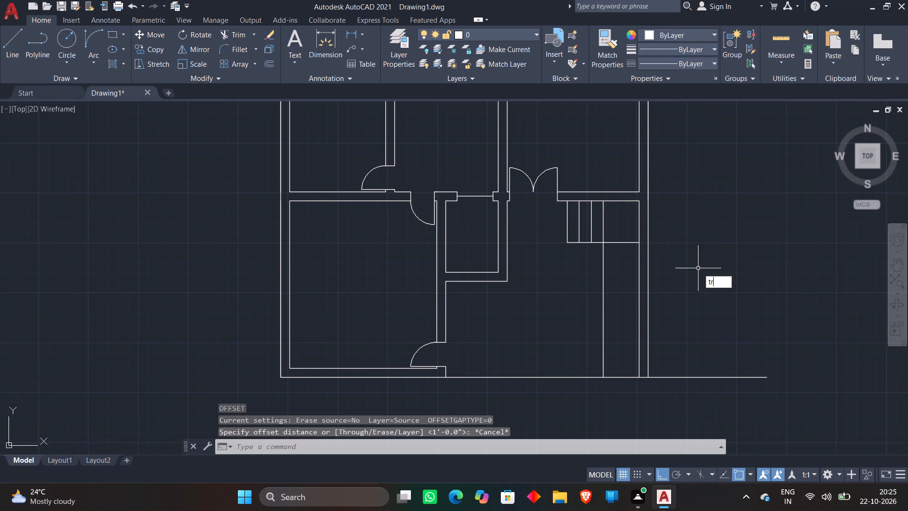
key("space")
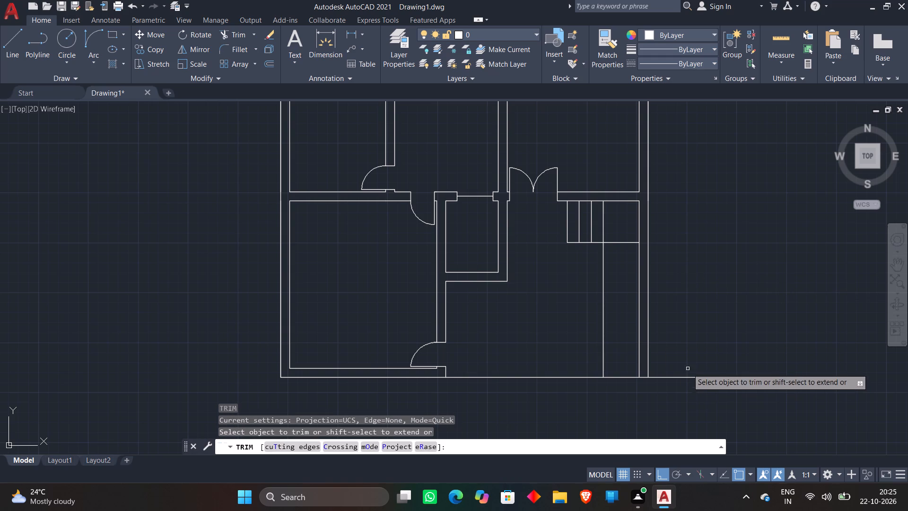
left_click(689, 367)
left_click(682, 395)
key("Escape")
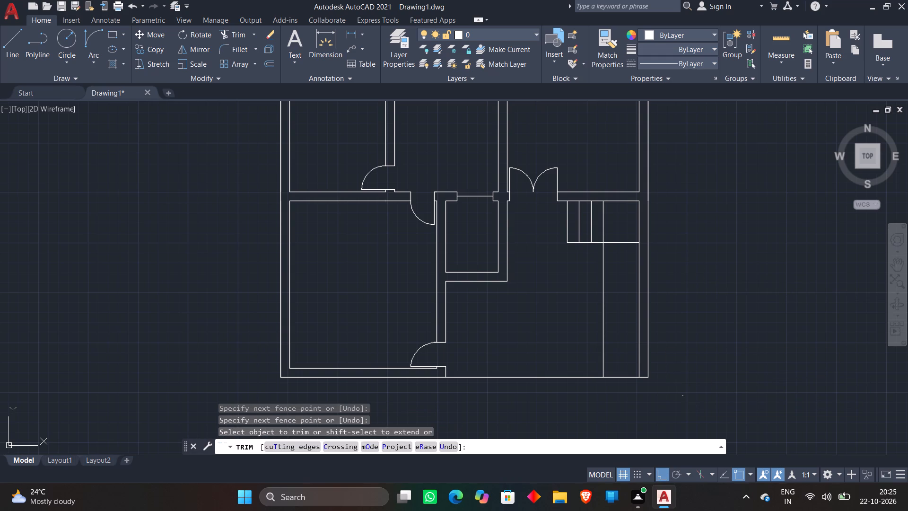
Offset the bottom horizontal line, right of the lower room, 3'6" upward.
key("o")
key("Return")
type("3'")
key("Return")
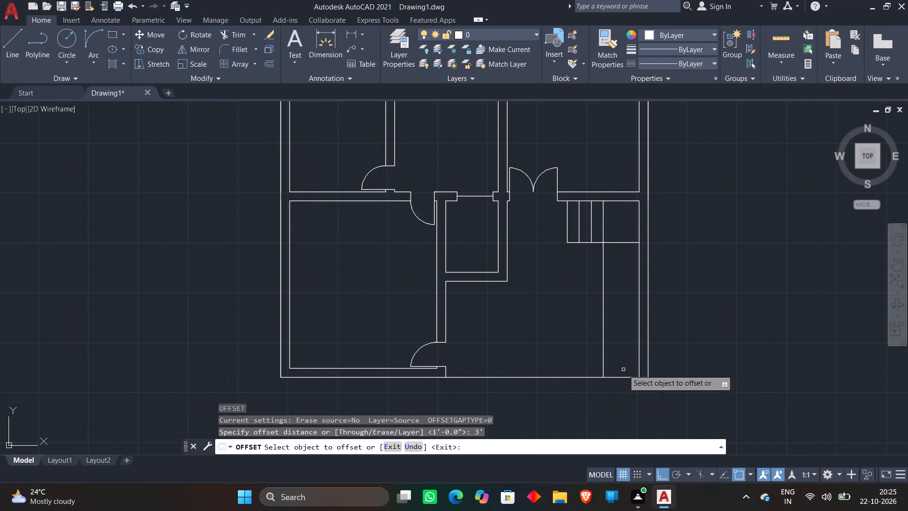
left_click(564, 377)
type("3'6\"")
key("Return")
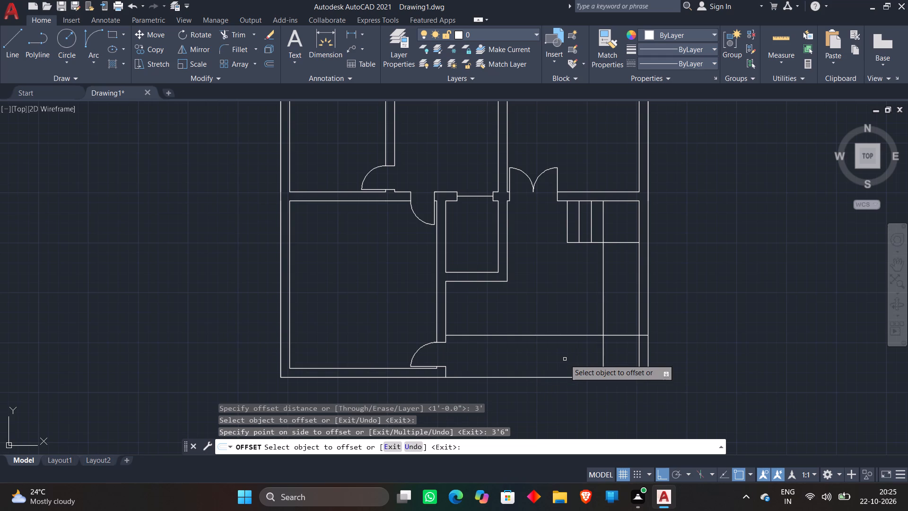
key("Escape")
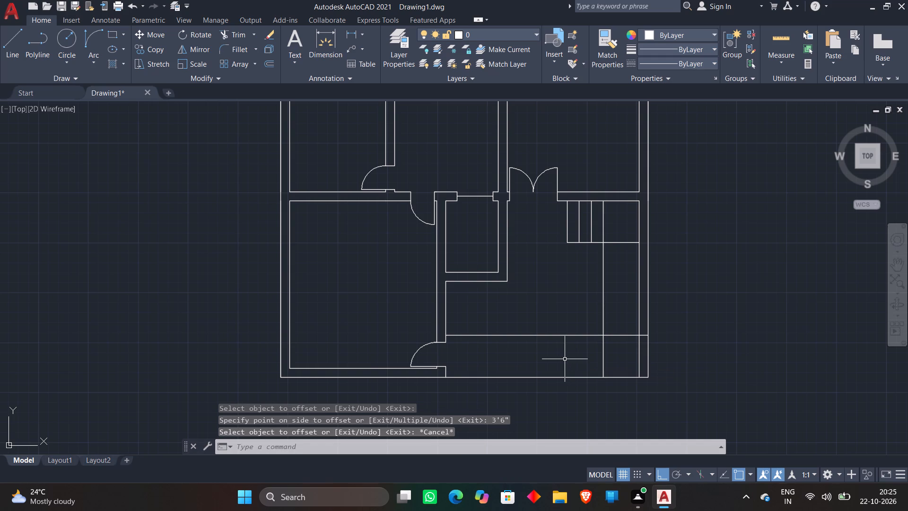
Offset the landing's lower line repeatedly downward at 1' spacing to add six tread lines.
key("o")
key("Return")
type("1'")
key("Return")
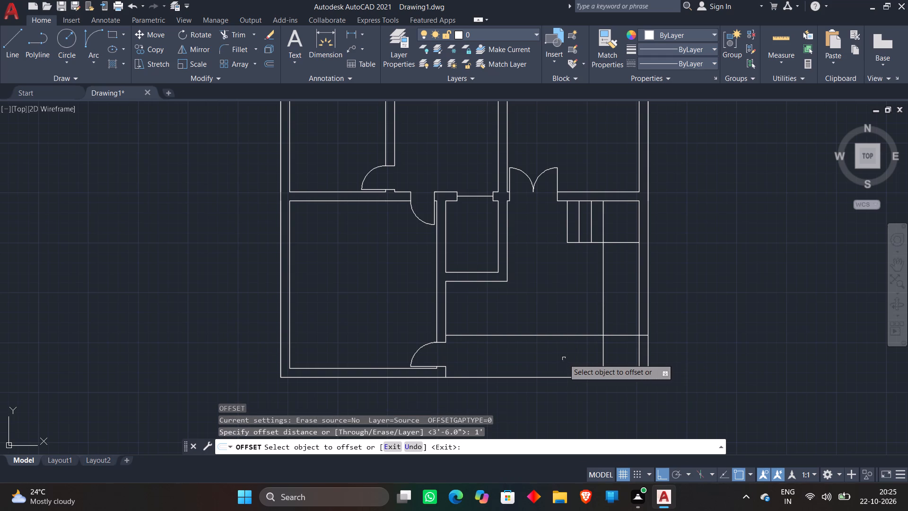
left_click(607, 243)
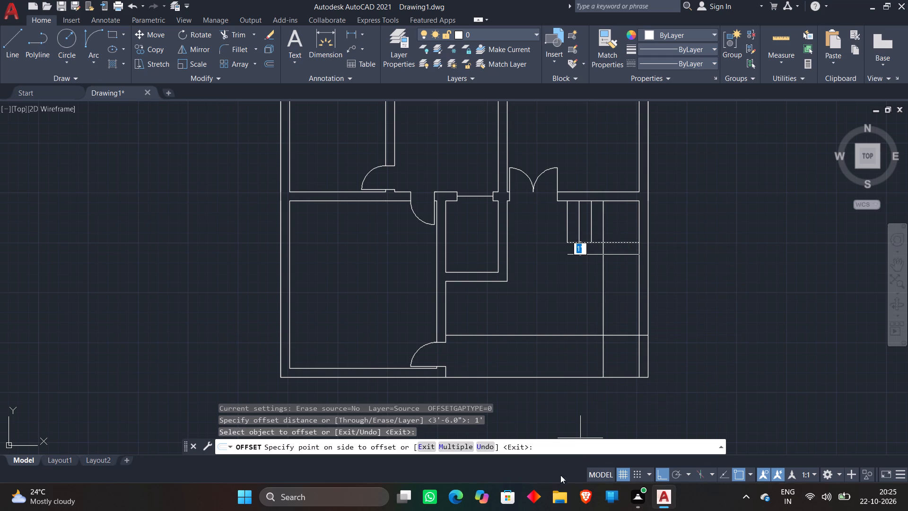
left_click(451, 445)
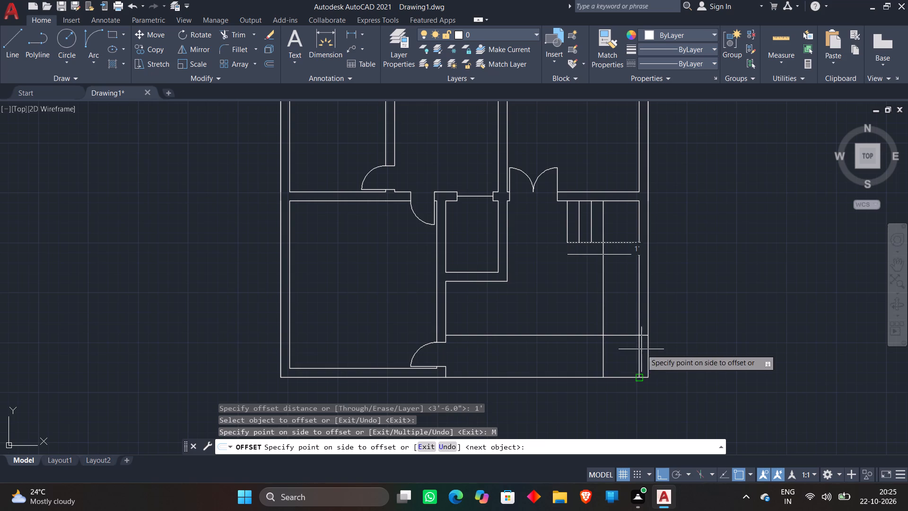
double_click(712, 338)
triple_click(713, 341)
triple_click(713, 341)
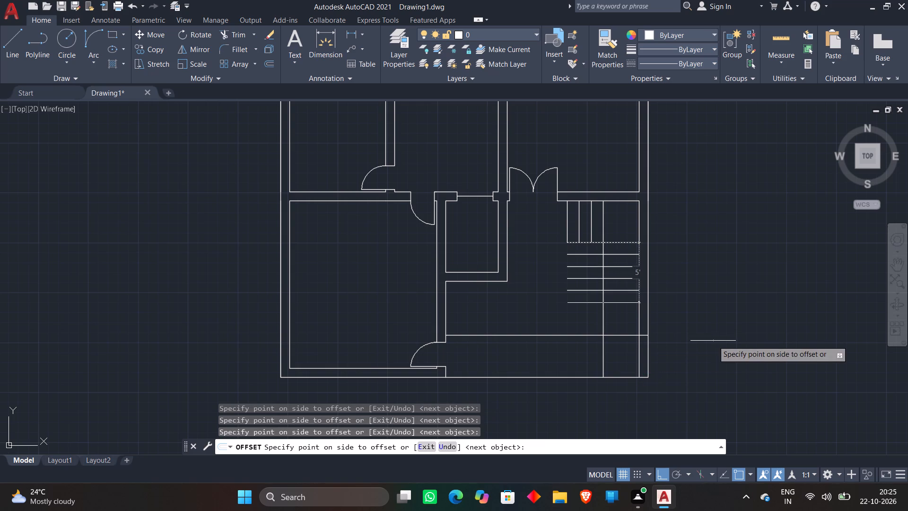
left_click(713, 347)
left_click(713, 348)
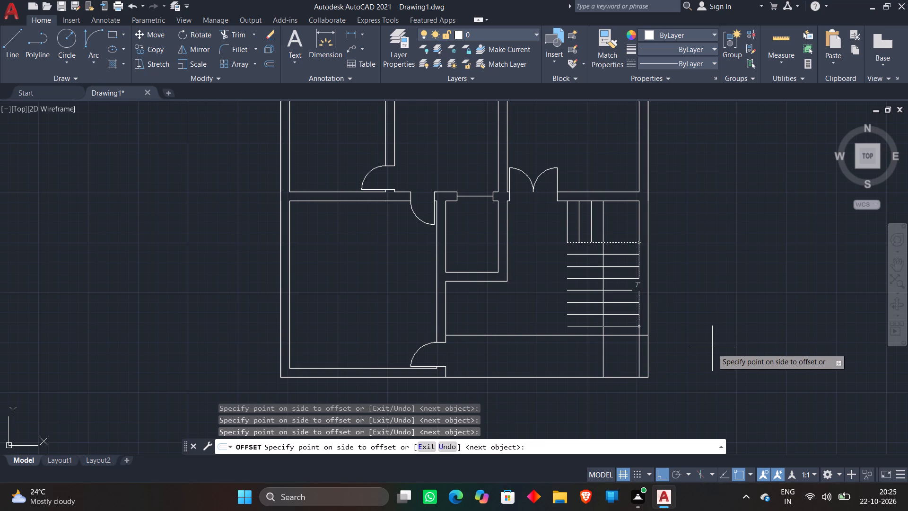
key("Escape")
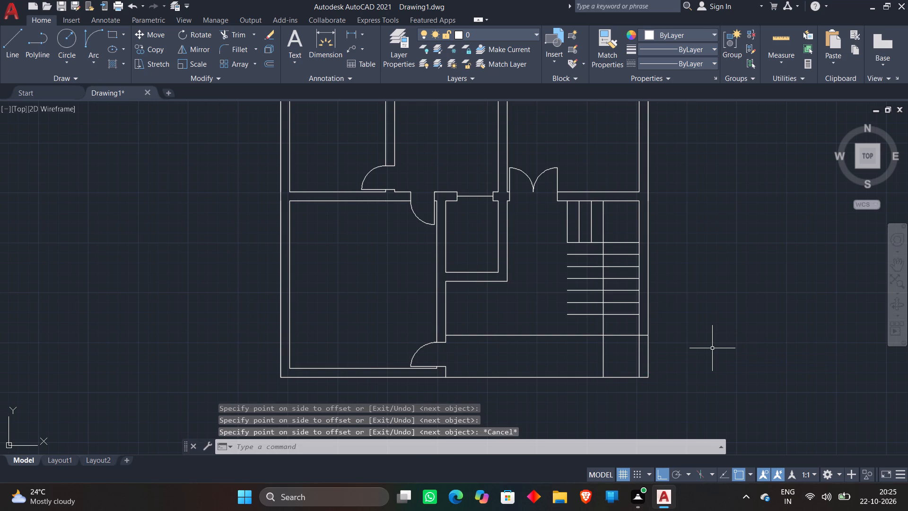
Offset the lowest horizontal tread line 1' downward to add one more tread.
key("o")
key("Return")
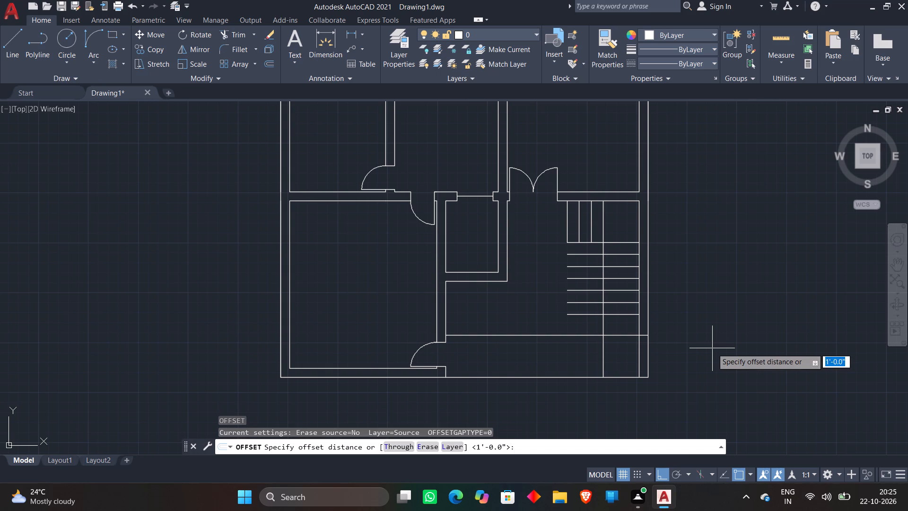
key("Return")
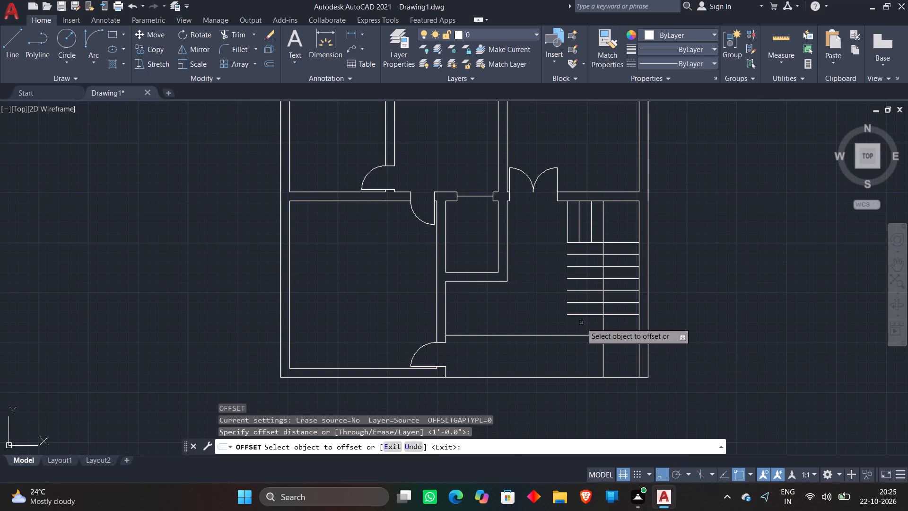
left_click(583, 312)
left_click(581, 316)
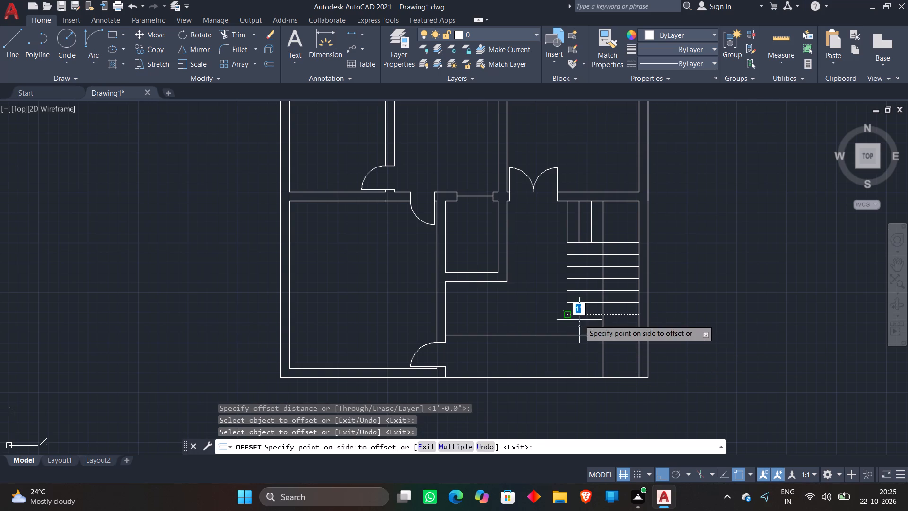
left_click(578, 322)
Offset the long vertical stair line beside the treads three times toward the room at 1' spacing.
left_click(602, 355)
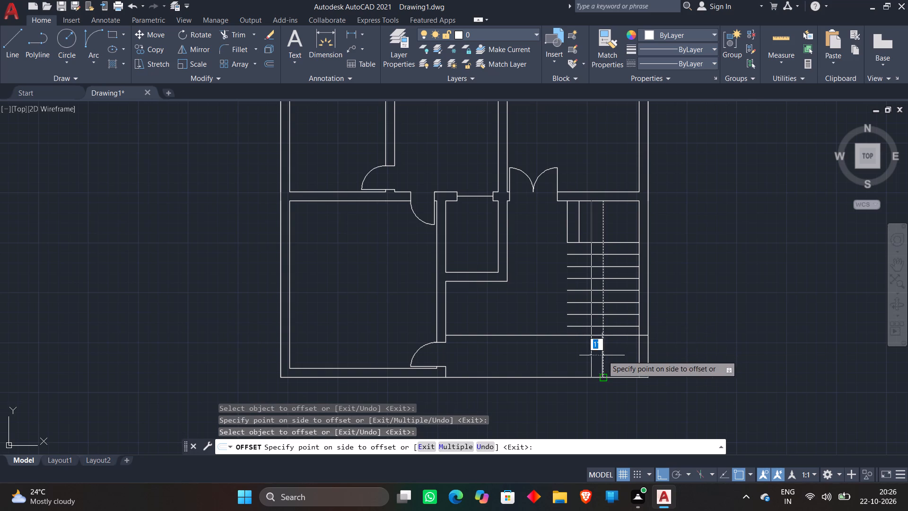
left_click(571, 357)
left_click(559, 358)
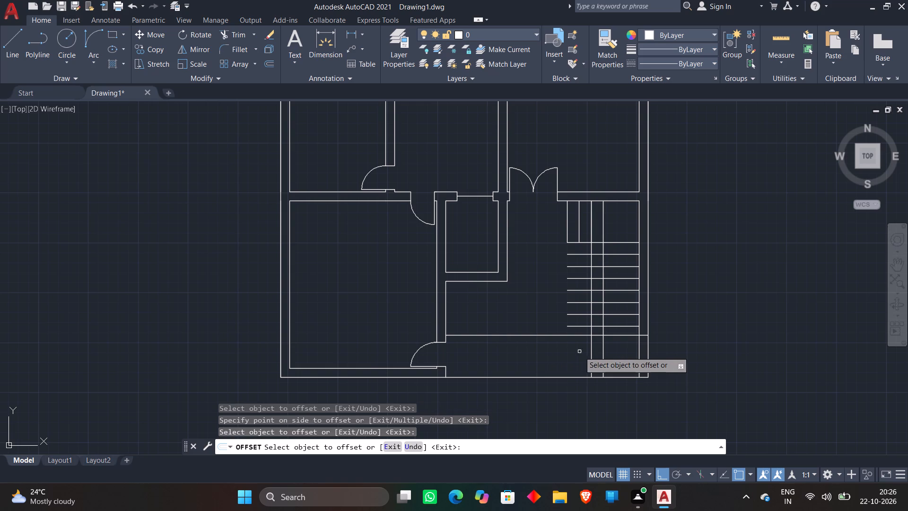
left_click(591, 356)
left_click(551, 356)
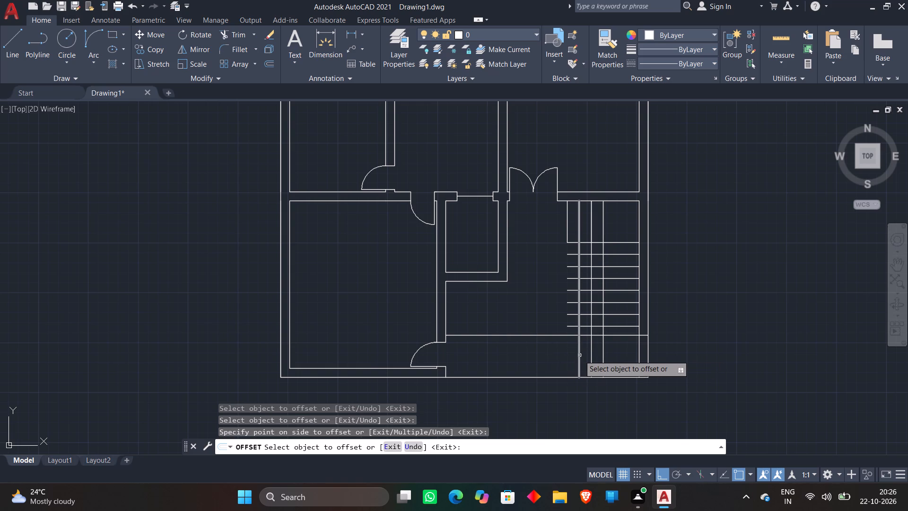
left_click(579, 355)
left_click(547, 357)
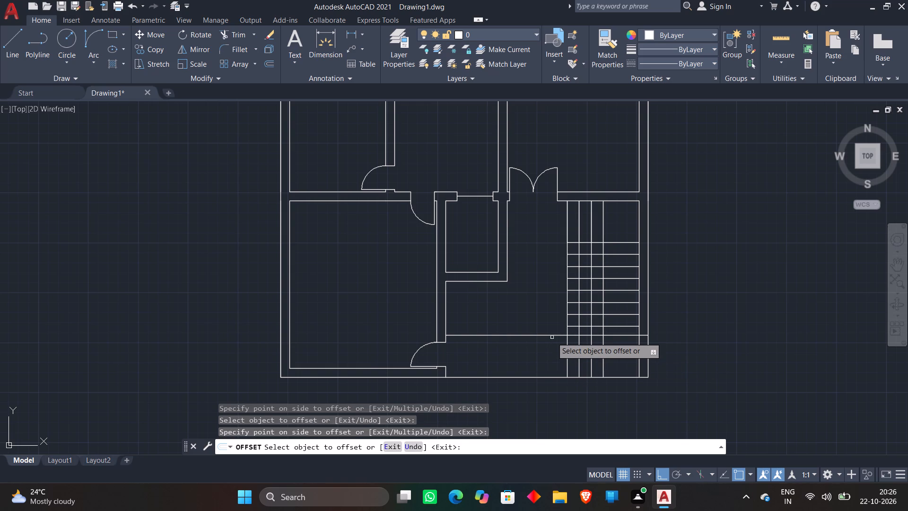
key("Escape")
Trim the new vertical lines below the upper flight and above the lower one, plus the tread segments in the bay beside the middle flight.
type("tr")
key("space")
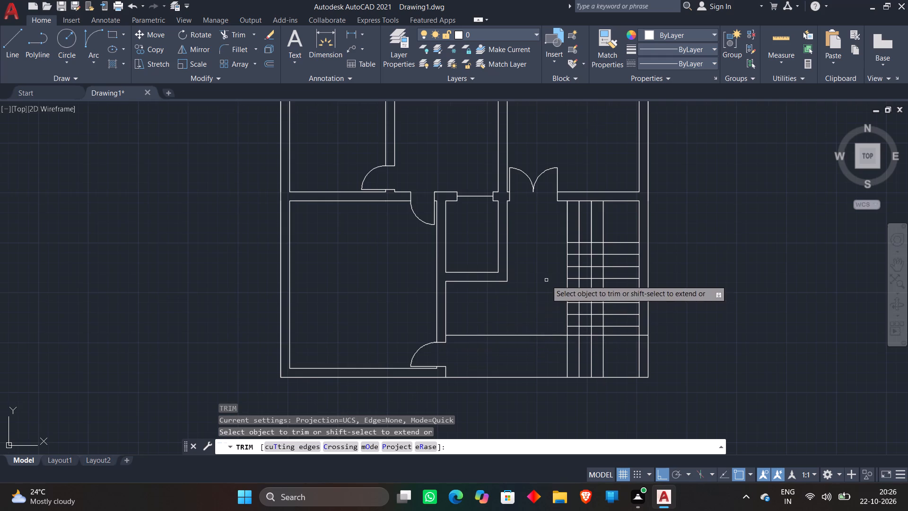
scroll(546, 280, "up", 2)
left_click(588, 203)
double_click(675, 204)
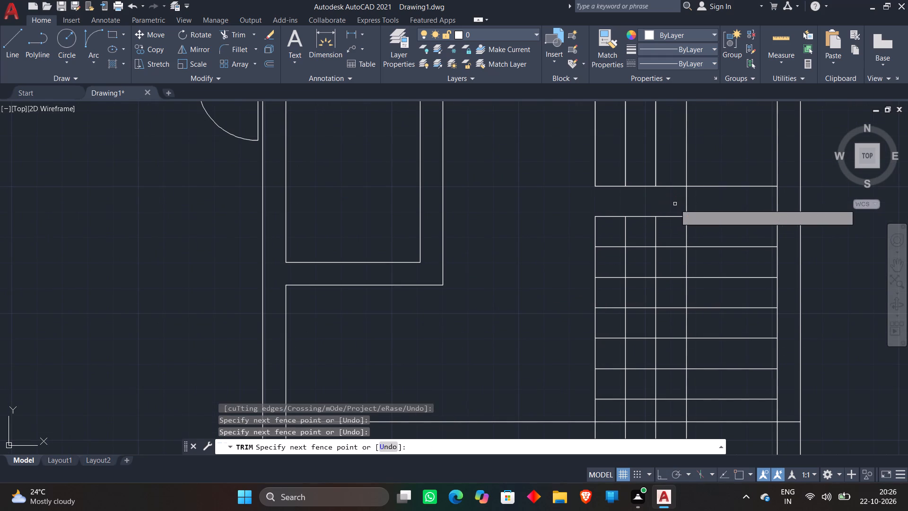
left_click(673, 211)
scroll(660, 324, "down", 3)
middle_click_drag(660, 324, 672, 267)
scroll(681, 275, "up", 4)
left_click(630, 349)
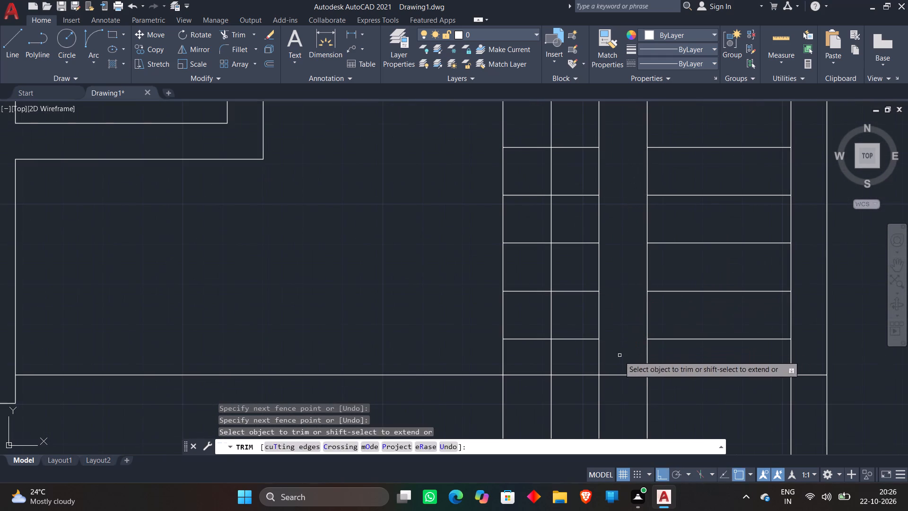
left_click(619, 356)
left_click(464, 350)
left_click(442, 308)
left_click(614, 307)
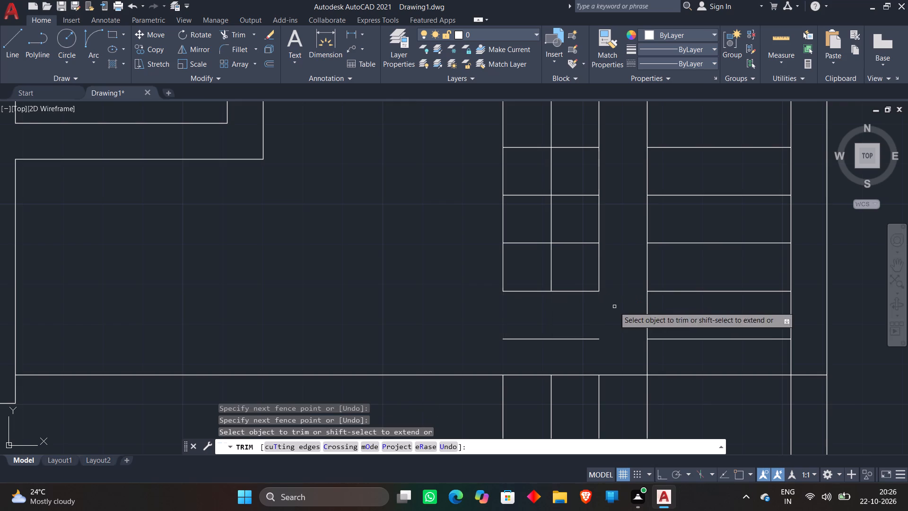
Trim the grid of crossing vertical and tread line segments in the open well between the upper and lower flights.
scroll(575, 300, "down", 4)
left_click(548, 238)
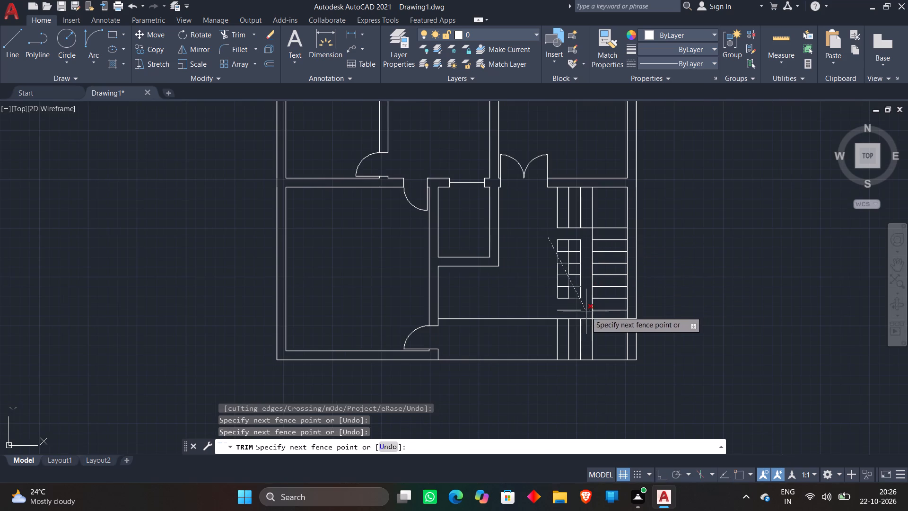
left_click(586, 311)
left_click(559, 300)
left_click(590, 249)
left_click(586, 238)
left_click(563, 280)
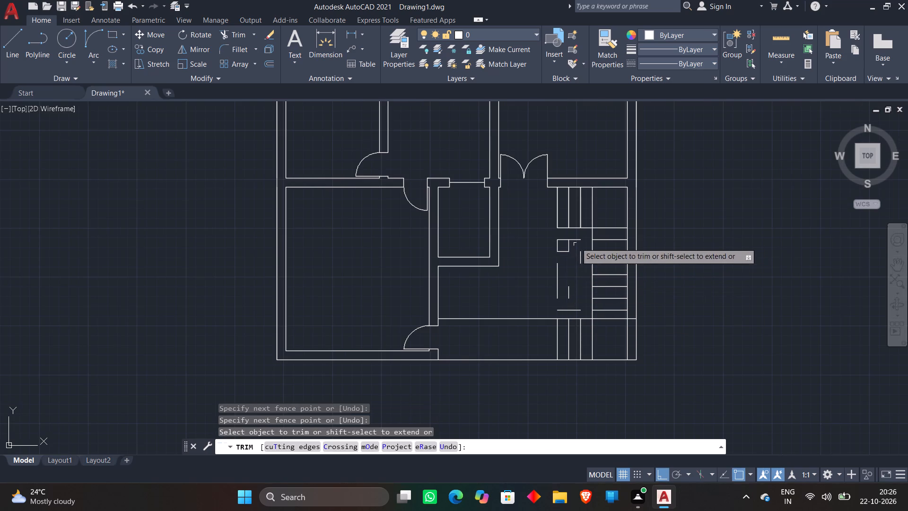
left_click(583, 230)
left_click(554, 259)
left_click(568, 238)
left_click(543, 256)
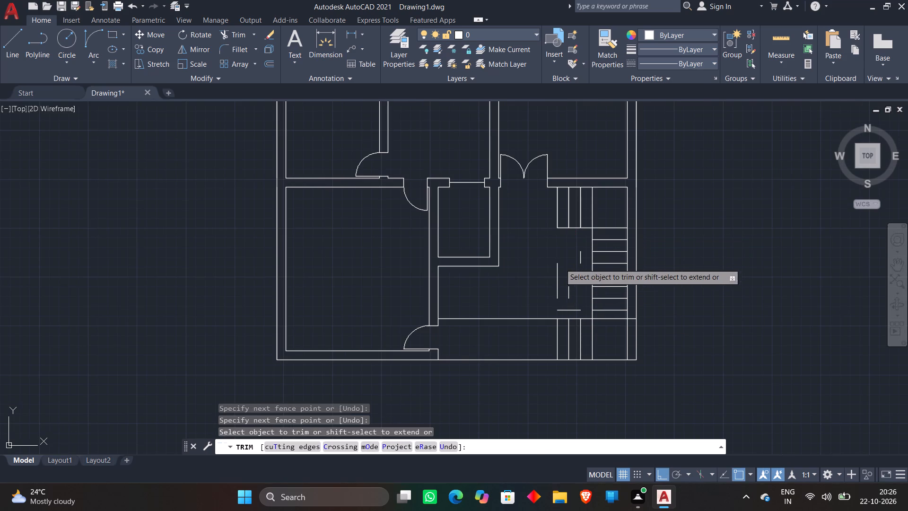
Trim away the leftover vertical stubs and the lowest loose tread piece in the open stairwell.
left_click(560, 264)
left_click(552, 279)
left_click(584, 256)
left_click(572, 261)
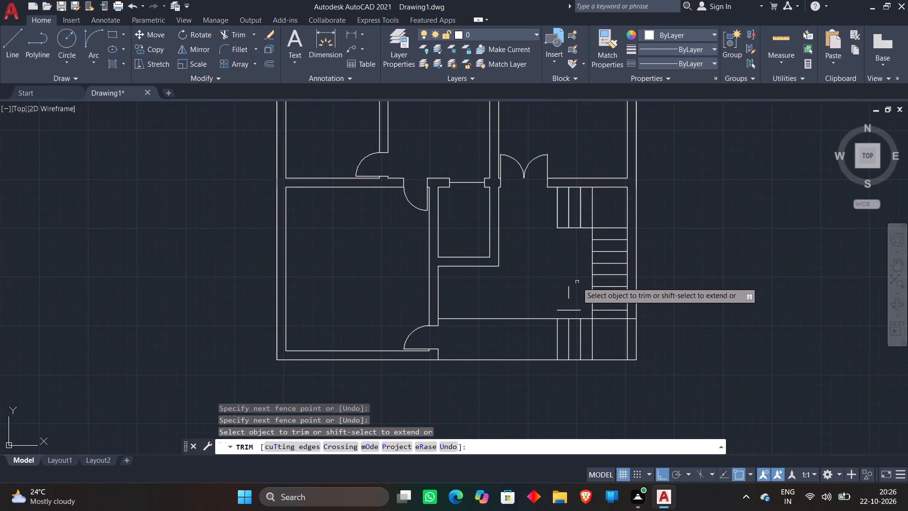
left_click(577, 286)
left_click(569, 288)
left_click(565, 287)
left_click(579, 296)
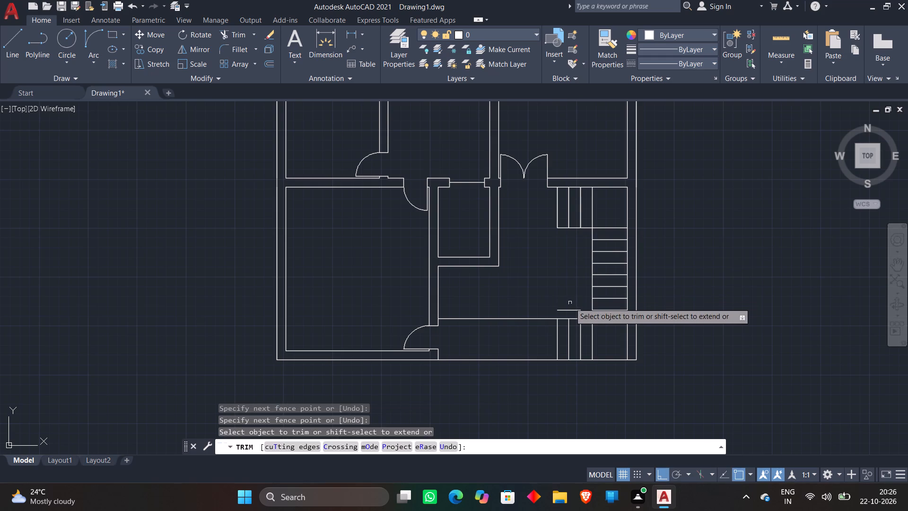
left_click(570, 304)
left_click(570, 310)
Trim the lower flight's upper horizontal line where it runs into the room and across the outer right wall.
left_click(551, 306)
left_click(525, 339)
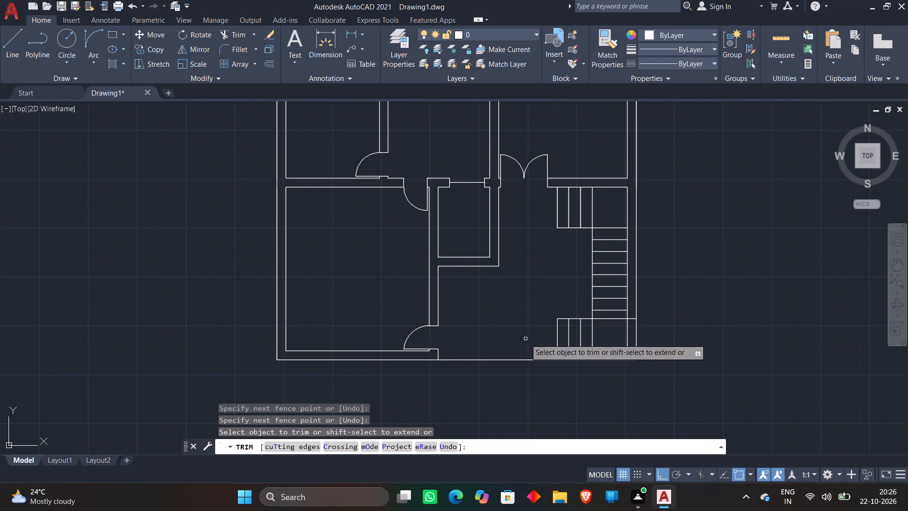
scroll(637, 323, "up", 1)
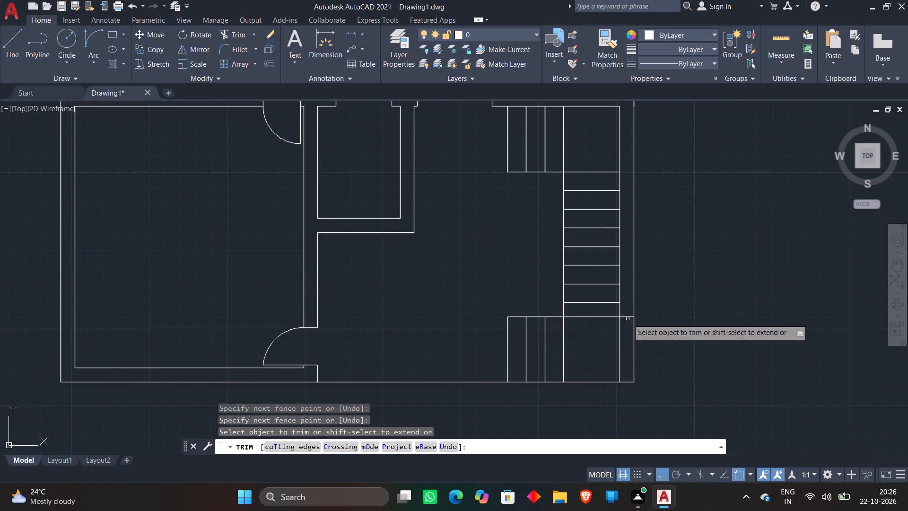
left_click(628, 317)
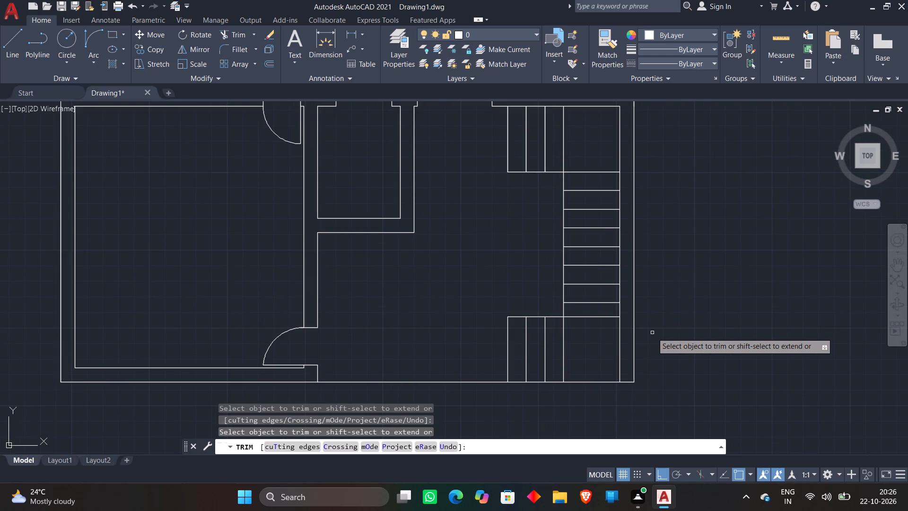
key("Escape")
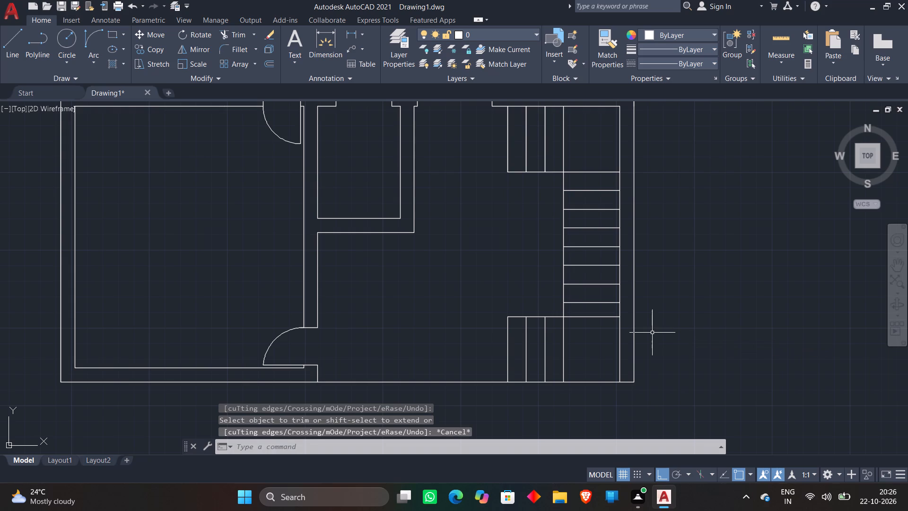
Draw two short horizontal lines across the outer left wall of the top-left room to mark a window opening.
scroll(577, 166, "down", 1)
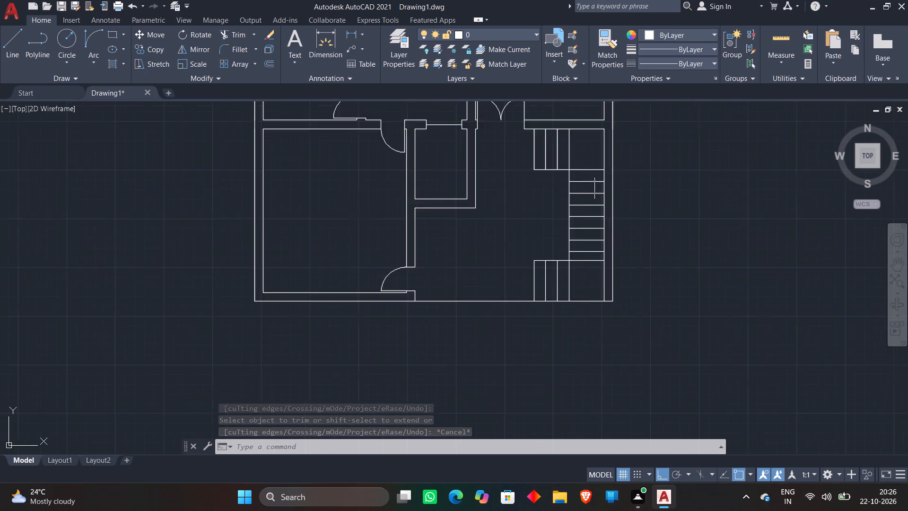
scroll(595, 176, "down", 2)
middle_click_drag(652, 187, 599, 257)
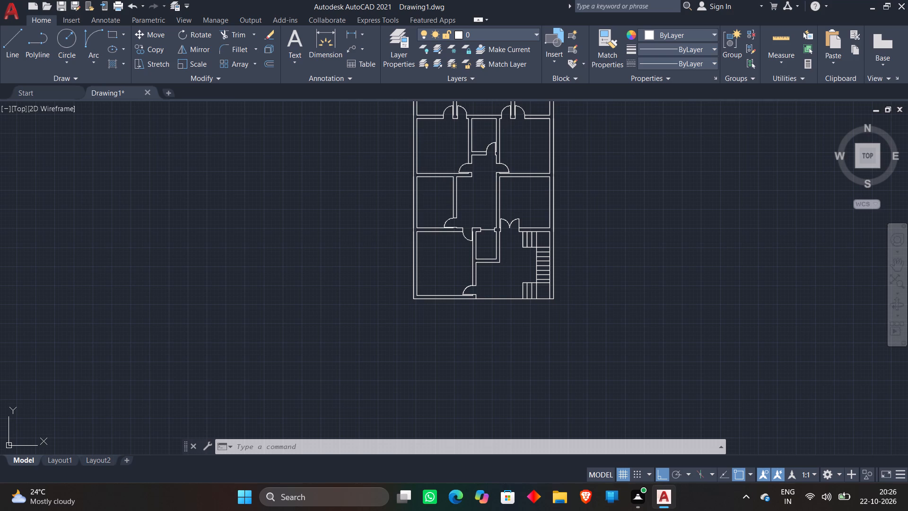
scroll(611, 239, "down", 1)
middle_click_drag(620, 241, 565, 274)
scroll(566, 218, "up", 1)
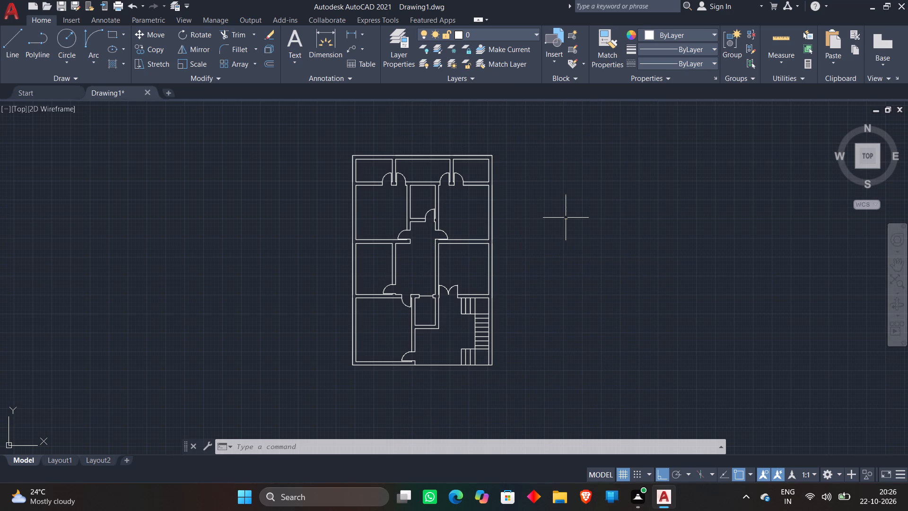
key("l")
key("space")
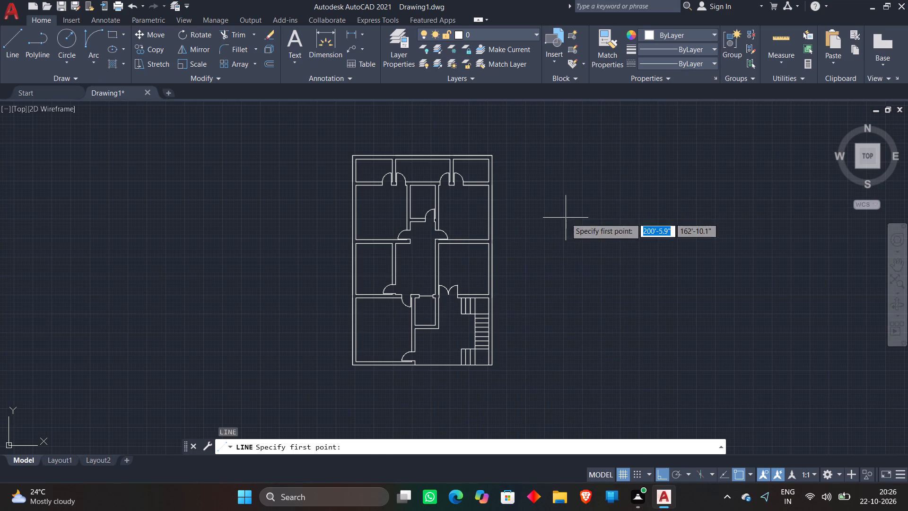
scroll(341, 144, "up", 2)
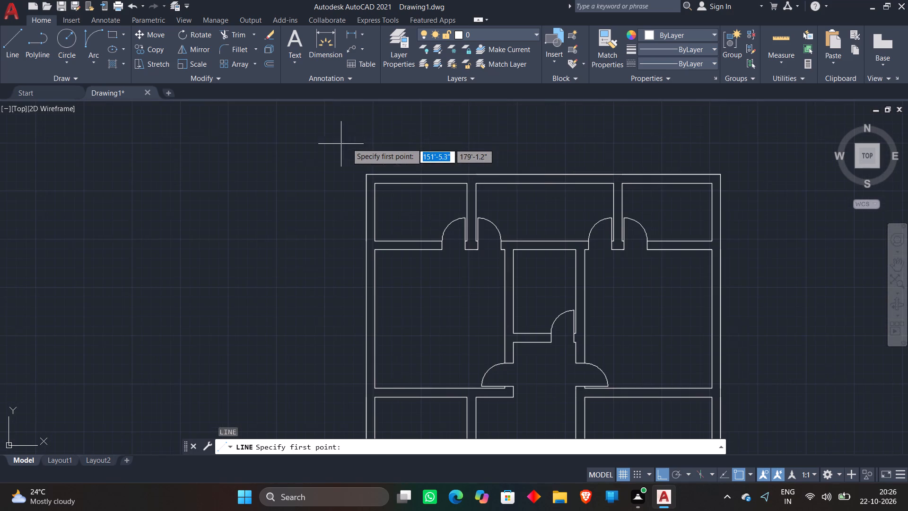
scroll(403, 200, "up", 2)
left_click(273, 188)
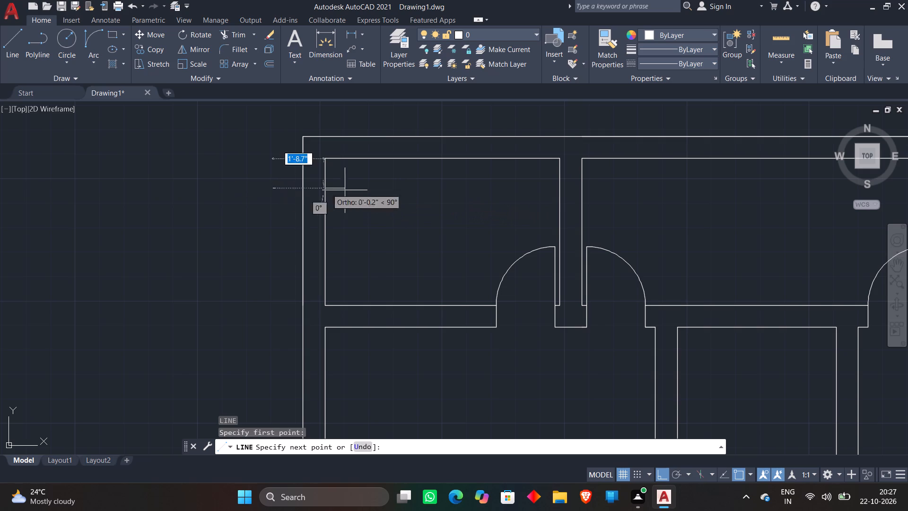
left_click(345, 190)
key("space")
key("space")
left_click(263, 259)
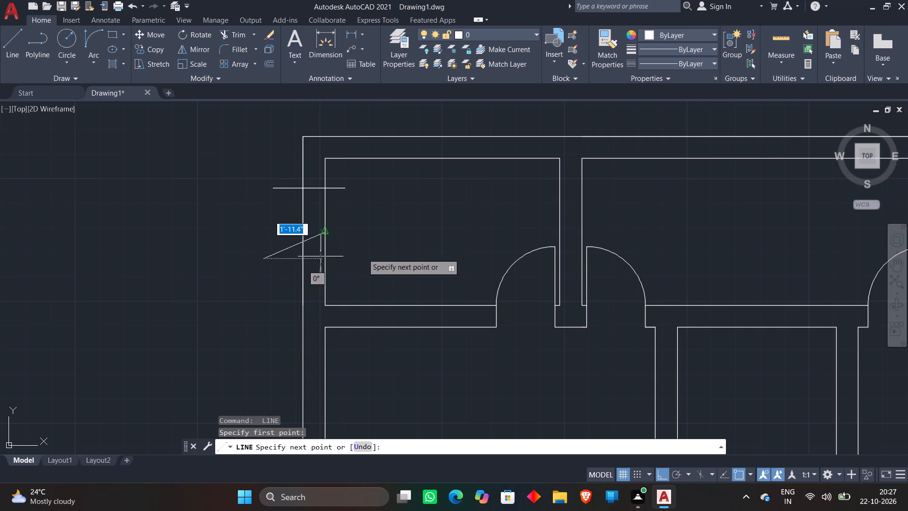
left_click(389, 268)
key("space")
Draw two short vertical lines across the outer top wall of the top middle room, one near each end.
key("space")
scroll(434, 237, "down", 1)
middle_click_drag(434, 237, 434, 237)
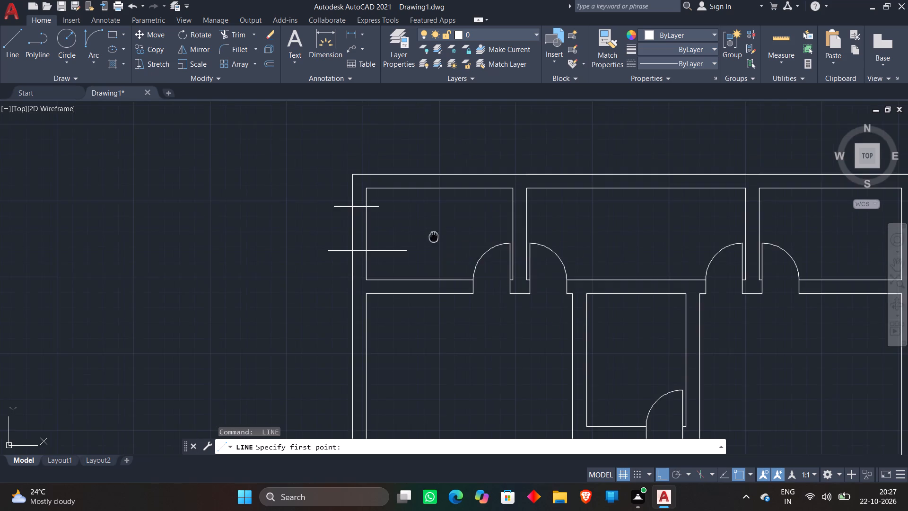
middle_click_drag(434, 237, 285, 266)
scroll(428, 199, "up", 2)
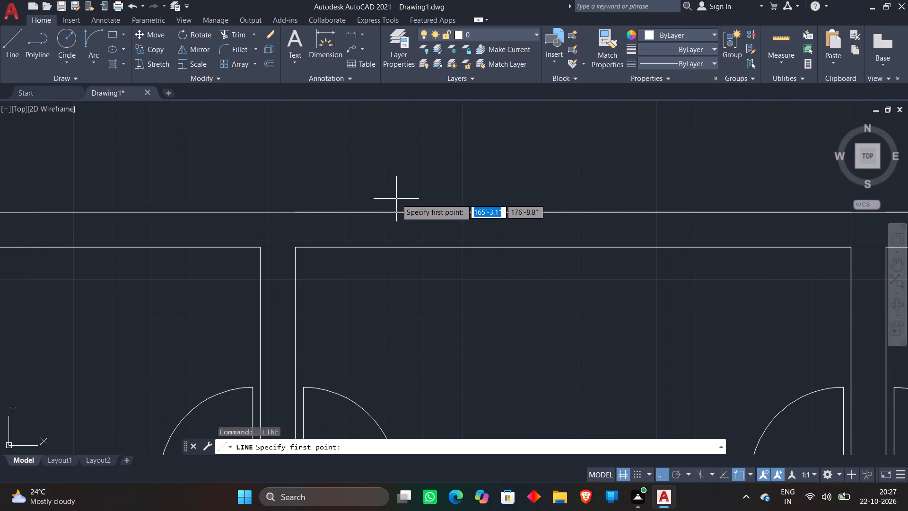
left_click(339, 185)
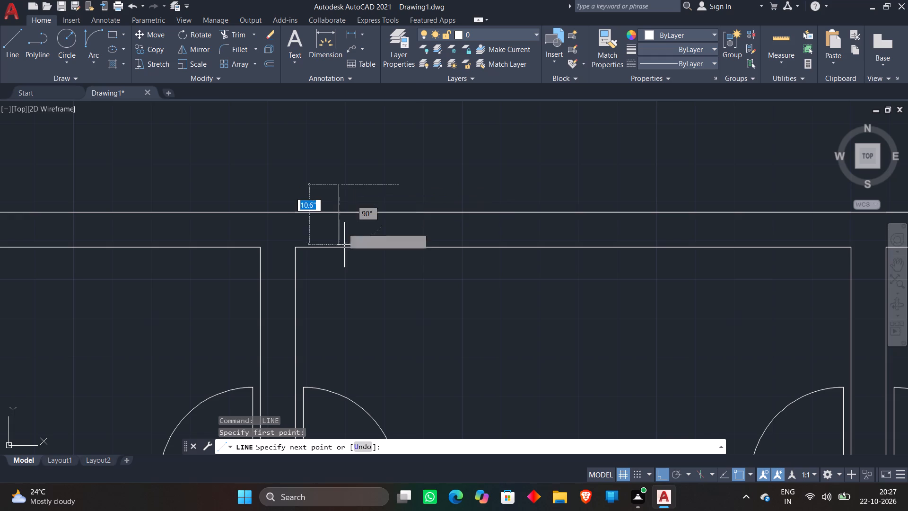
left_click(345, 275)
key("space")
key("space")
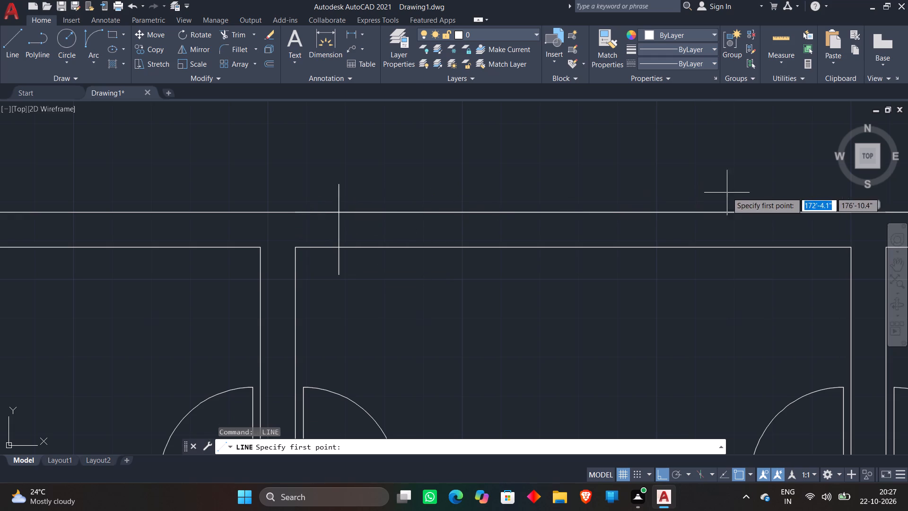
left_click(769, 191)
left_click(772, 291)
key("space")
Draw two short horizontal lines across the outer right wall of the top-right room to mark a window opening.
key("space")
scroll(678, 301, "down", 2)
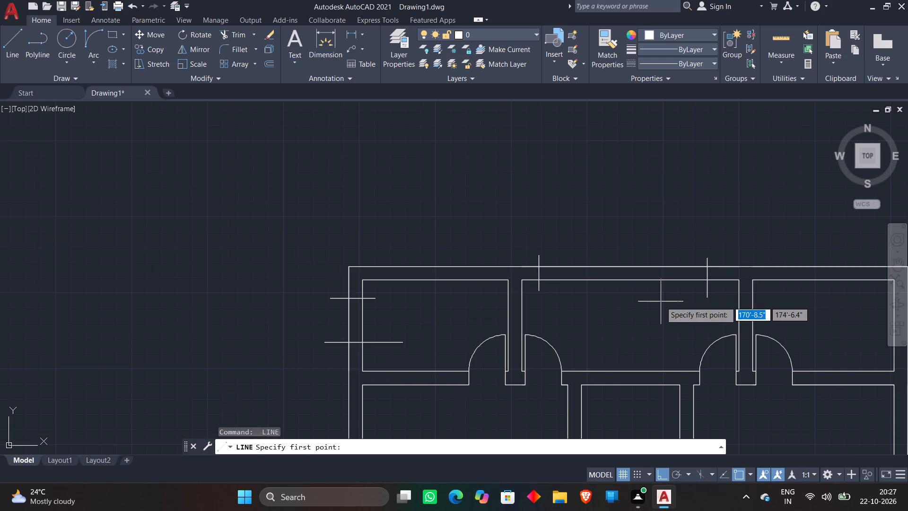
middle_click_drag(661, 301, 316, 273)
scroll(440, 235, "up", 1)
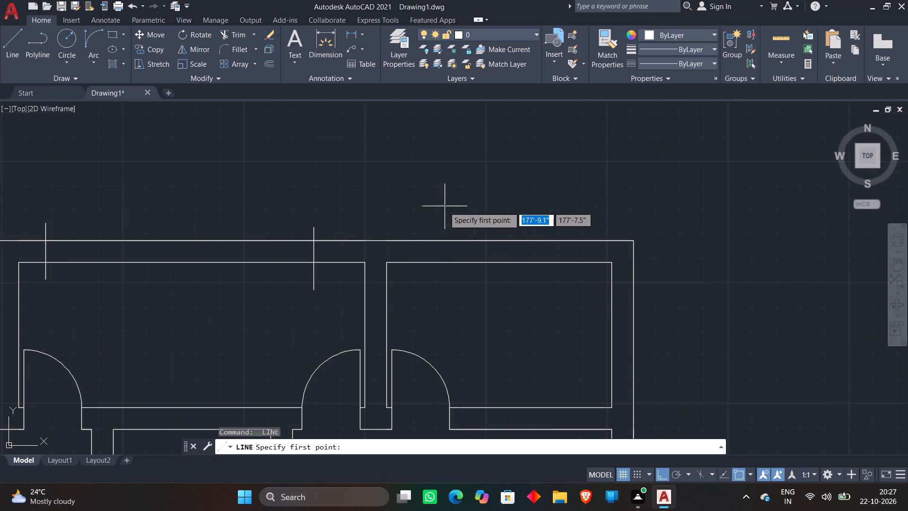
scroll(557, 291, "down", 1)
middle_click_drag(556, 291, 474, 260)
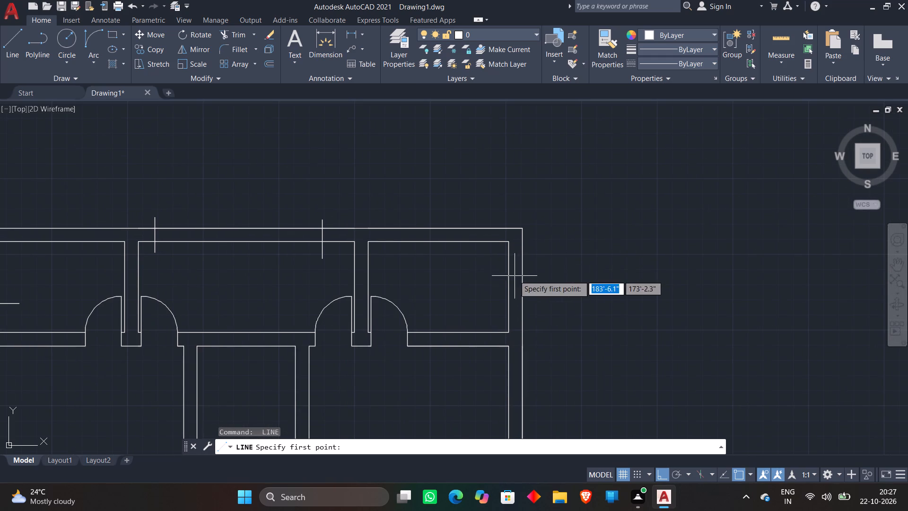
left_click(487, 266)
left_click(557, 266)
key("space")
key("space")
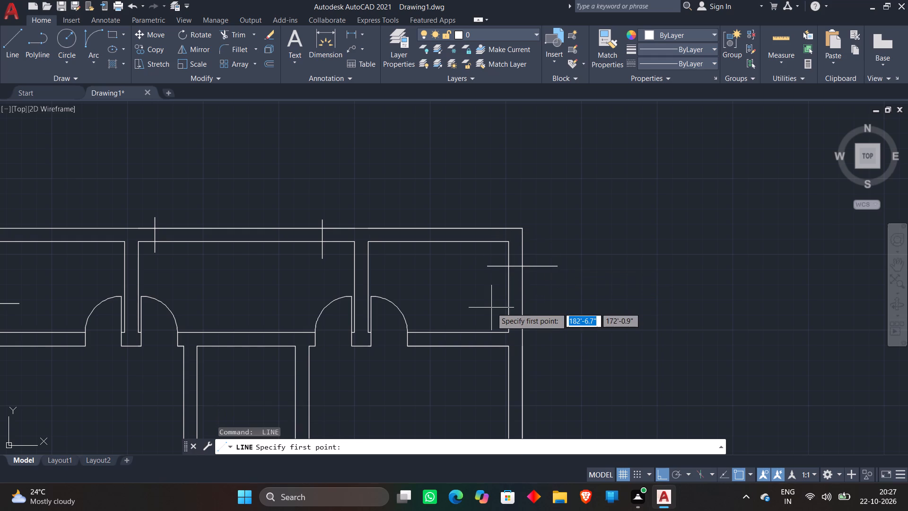
left_click(491, 308)
left_click(555, 312)
key("space")
Draw two short horizontal lines across the outer left wall of the large left room in the second row to mark a window opening.
key("space")
scroll(591, 263, "down", 3)
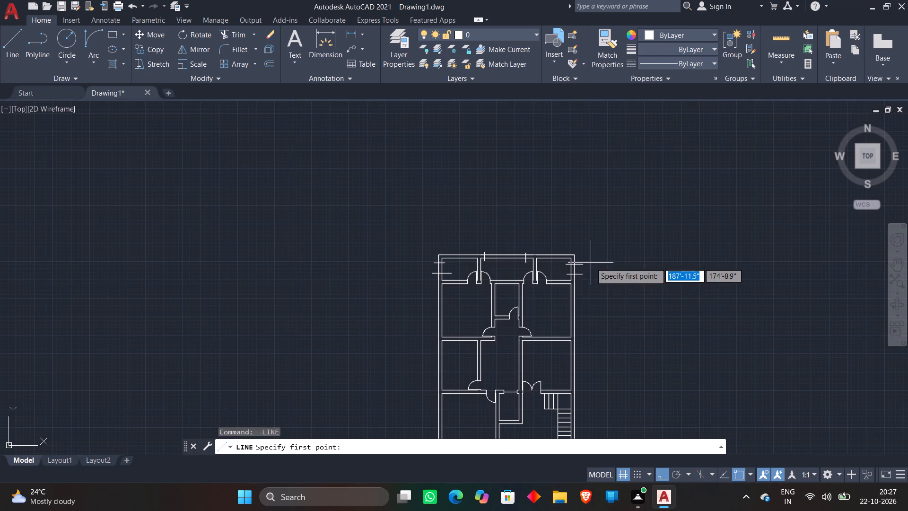
scroll(433, 311, "up", 2)
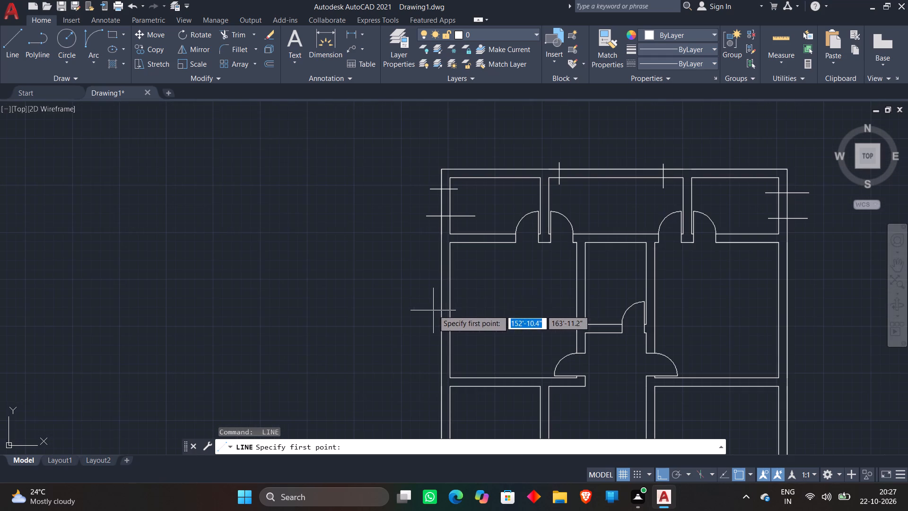
scroll(442, 268, "up", 2)
left_click(409, 269)
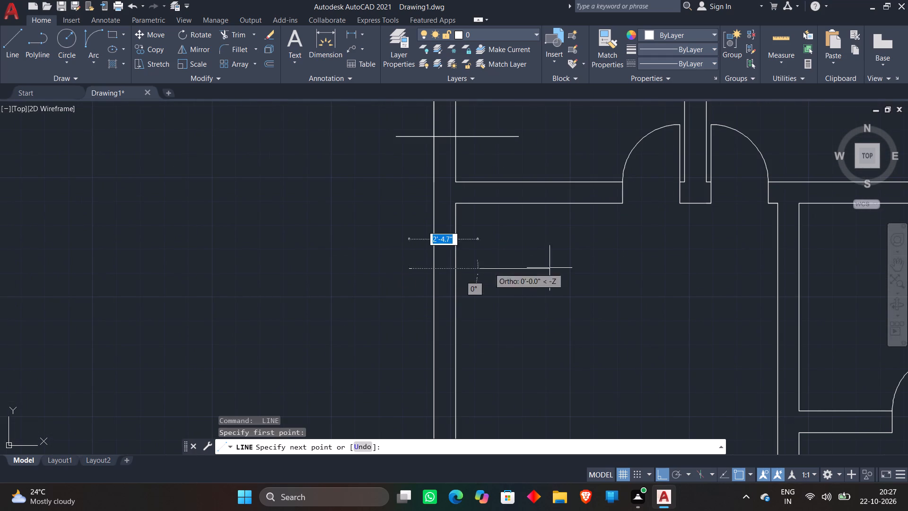
left_click(550, 268)
key("space")
key("space")
scroll(545, 284, "down", 3)
middle_click_drag(545, 302, 388, 225)
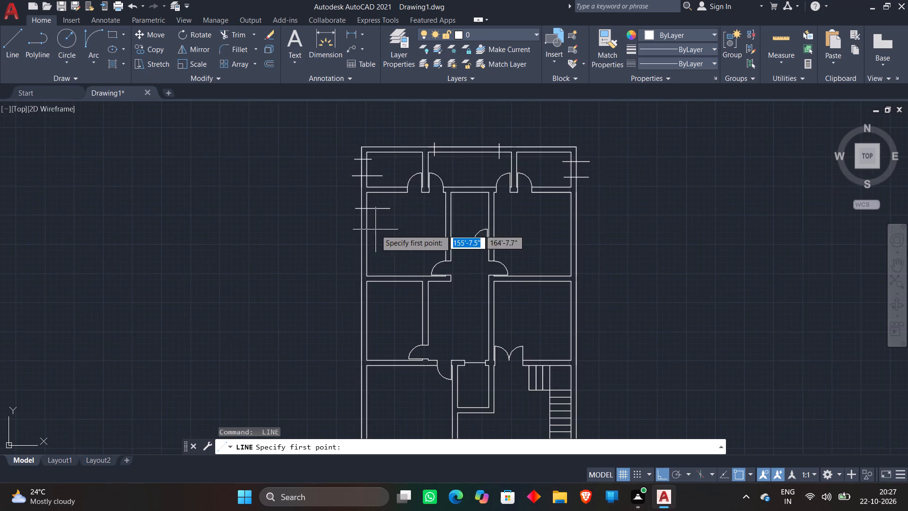
scroll(375, 229, "up", 2)
left_click(299, 267)
left_click(404, 275)
key("space")
Draw two short vertical lines across the upper wall of the small central room to mark a window opening.
key("space")
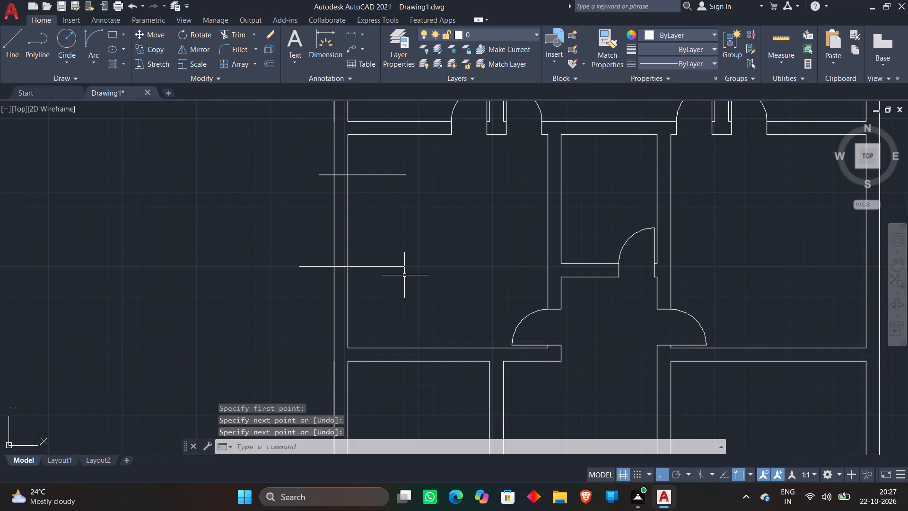
middle_click_drag(509, 211, 332, 223)
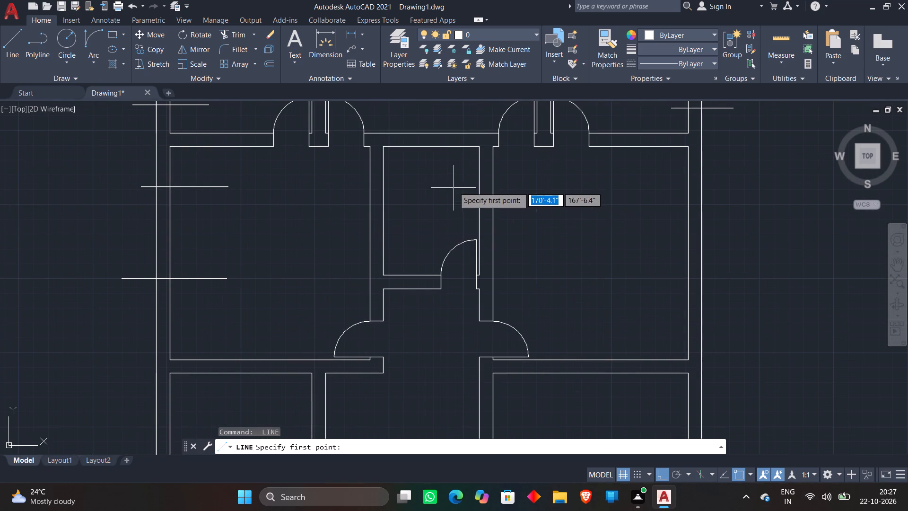
middle_click_drag(410, 129, 412, 172)
scroll(412, 172, "up", 2)
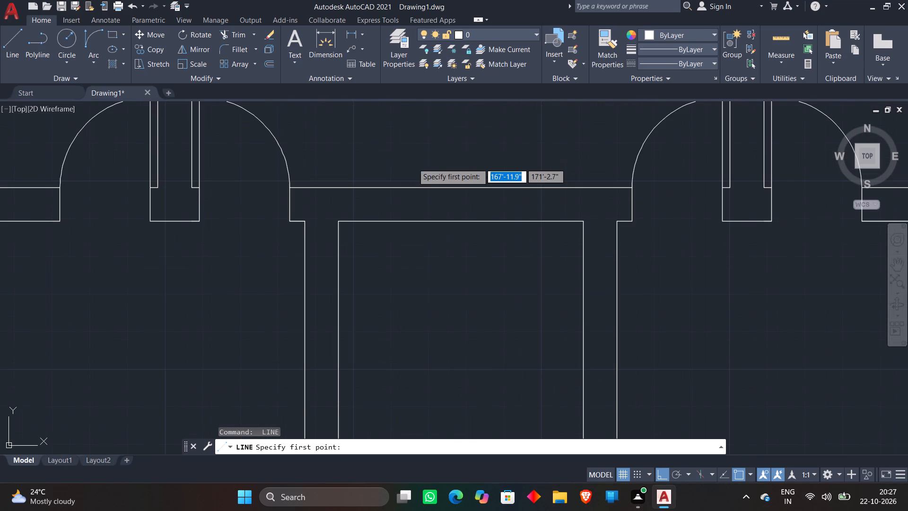
left_click(406, 163)
left_click(397, 246)
key("space")
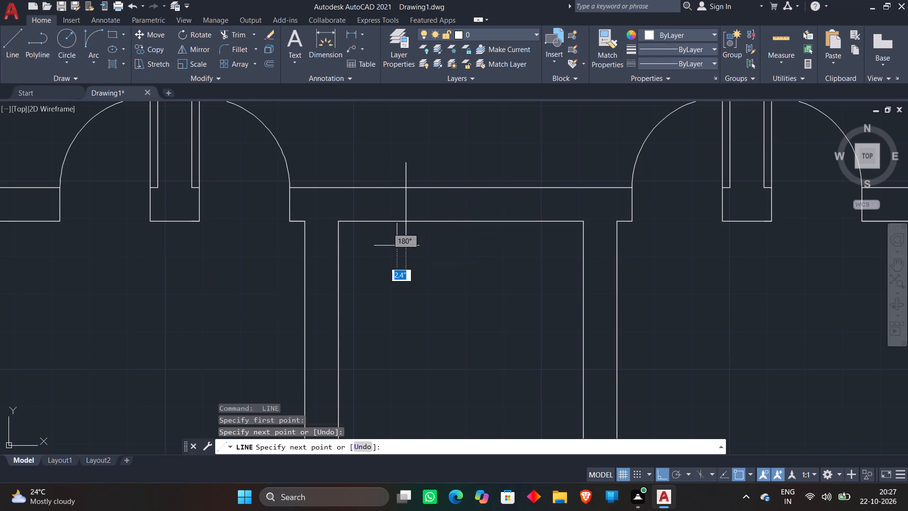
key("space")
left_click(528, 165)
left_click(513, 247)
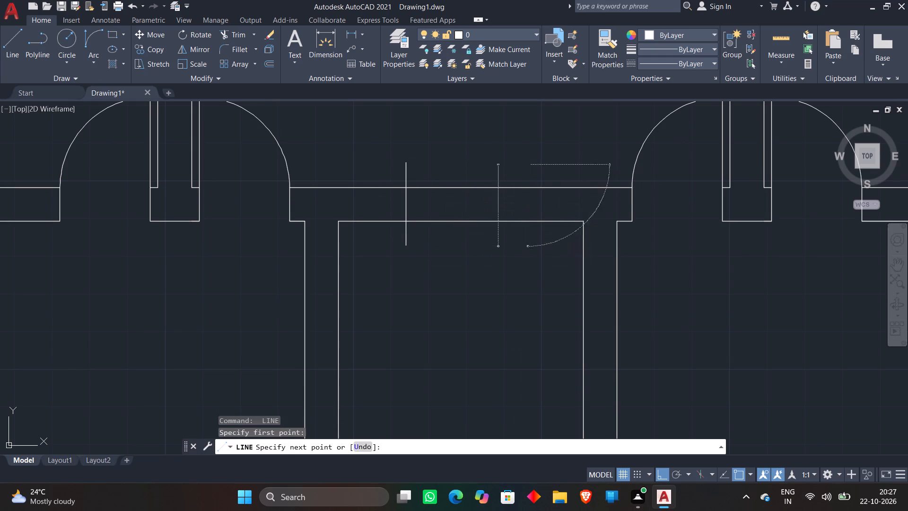
key("space")
Draw two horizontal lines across the outer right wall of the large right room in the second row to mark a window opening.
key("space")
scroll(513, 247, "down", 3)
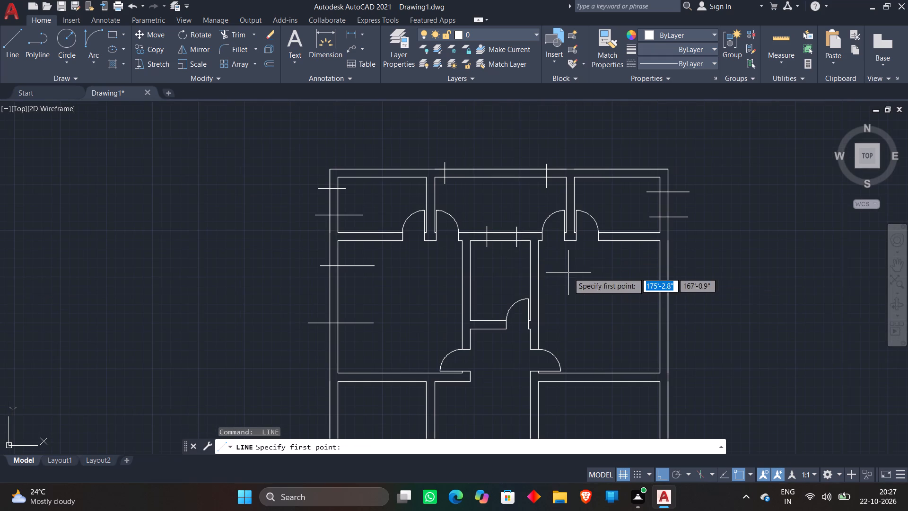
left_click(624, 272)
left_click(693, 268)
key("space")
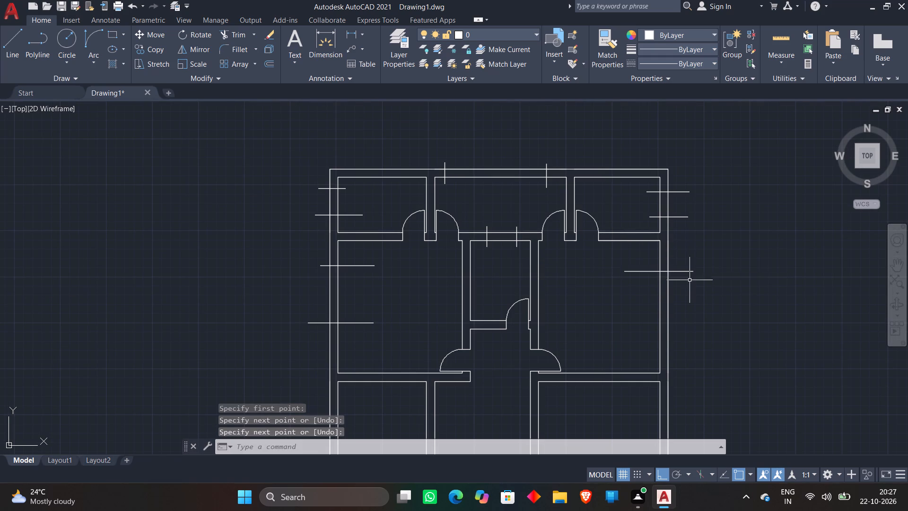
key("space")
left_click(625, 322)
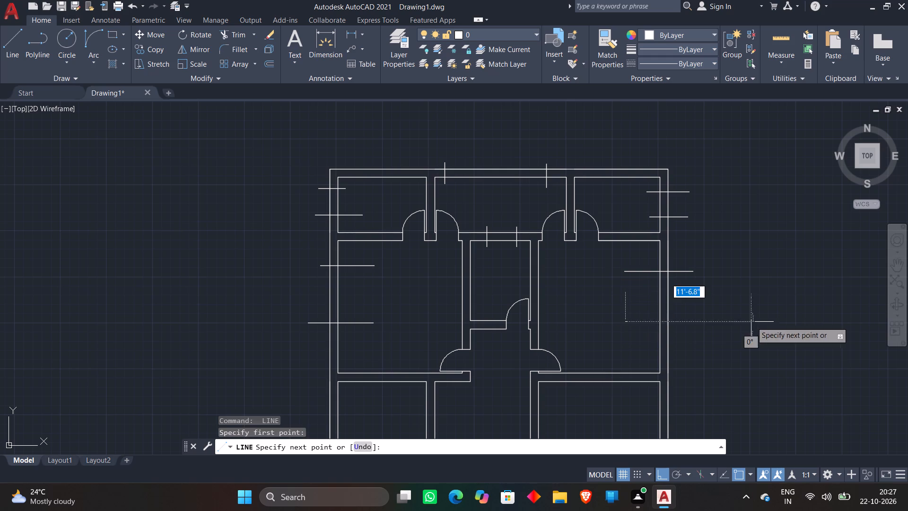
left_click(733, 324)
key("space")
Draw two horizontal lines across the outer left wall of the third-row left room to mark a window opening.
key("space")
scroll(711, 238, "down", 2)
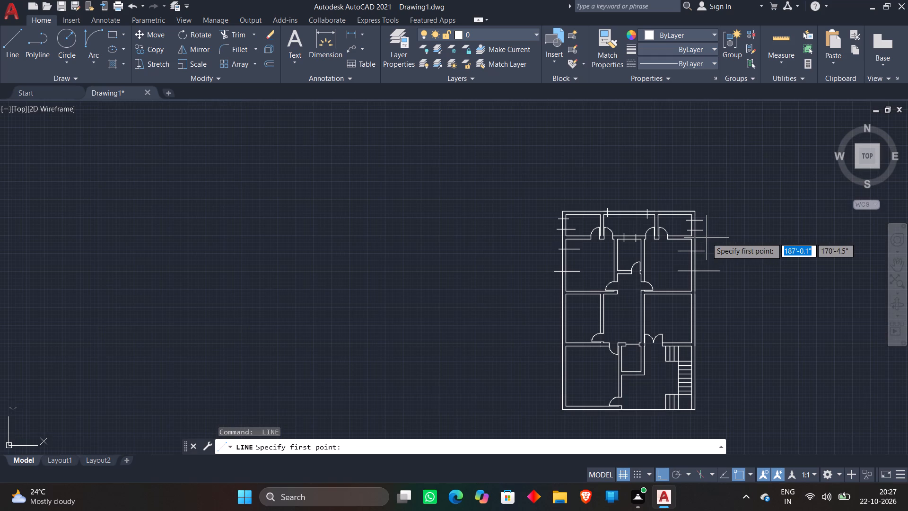
middle_click_drag(523, 327, 522, 326)
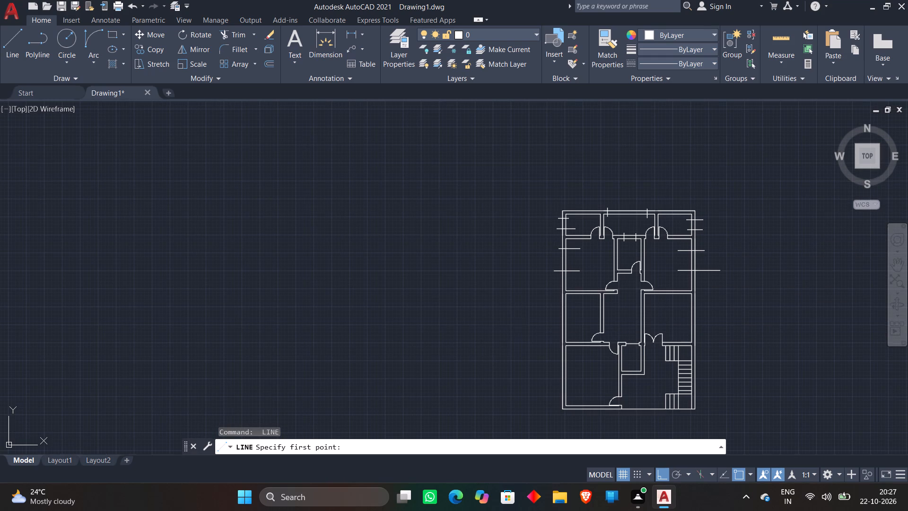
middle_click_drag(522, 326, 461, 306)
scroll(529, 285, "up", 3)
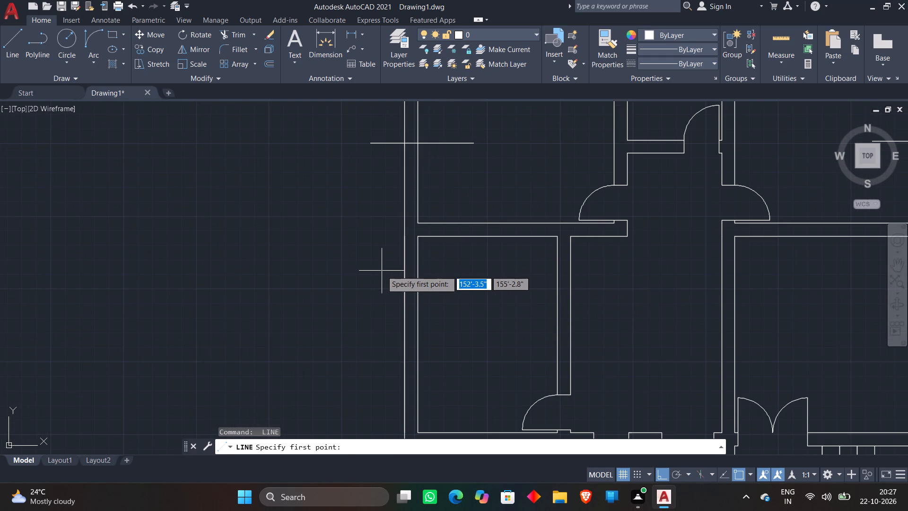
left_click(375, 272)
left_click(466, 276)
key("space")
key("space")
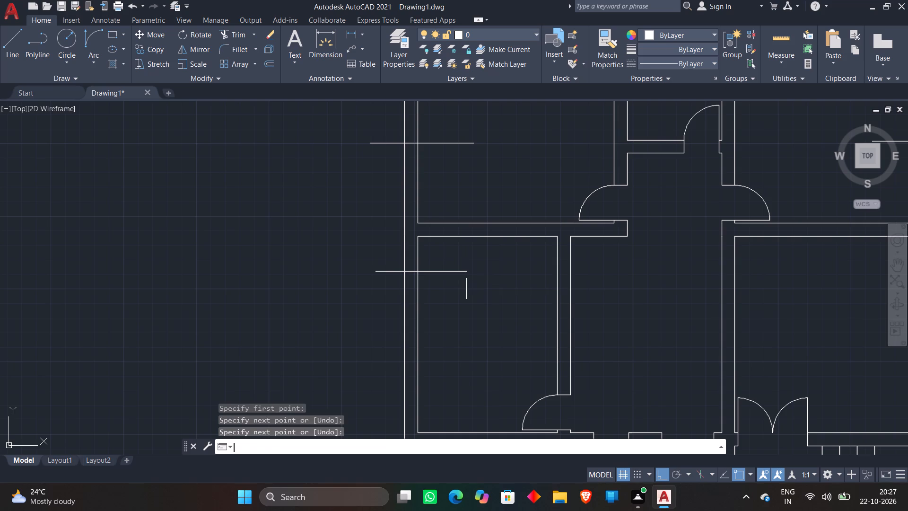
left_click(375, 360)
left_click(460, 366)
key("space")
Draw two horizontal lines across the outer right wall of the third-row right room, above the stair, to mark a window opening.
key("space")
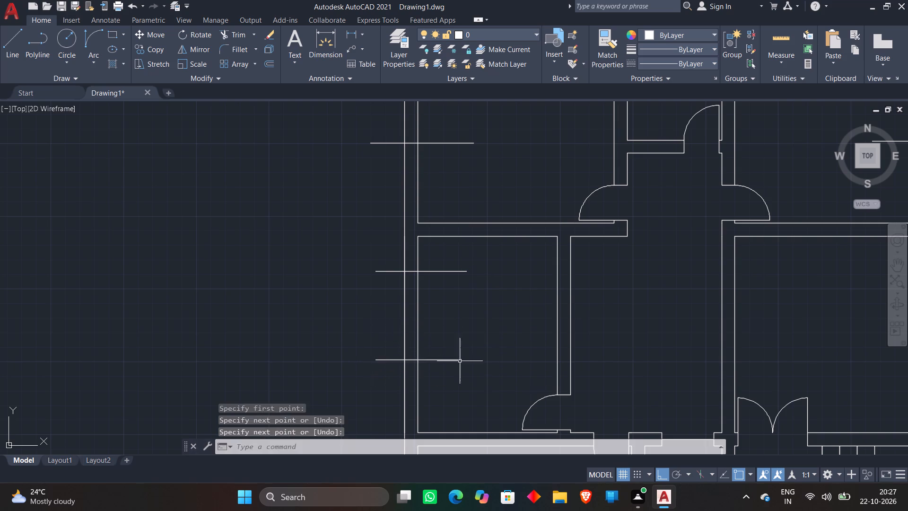
scroll(512, 322, "down", 2)
middle_click_drag(657, 306, 620, 306)
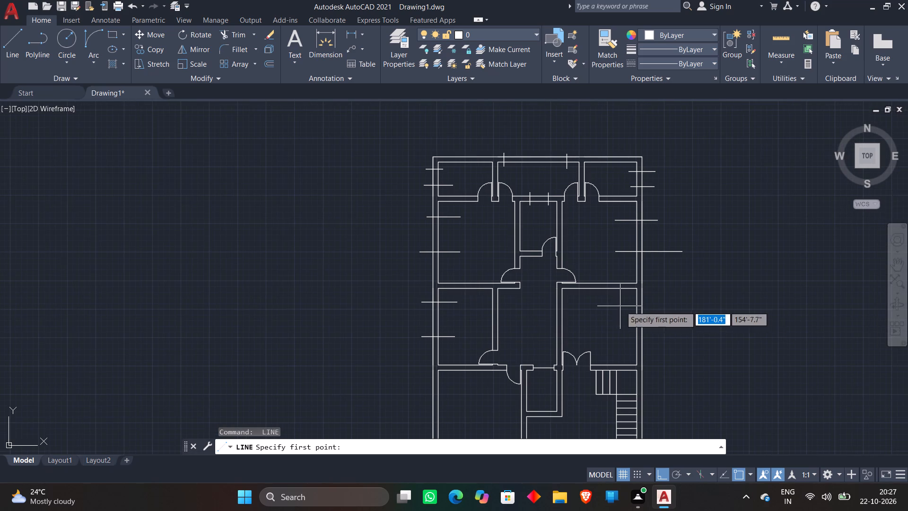
scroll(623, 307, "up", 1)
left_click(603, 312)
left_click(672, 315)
key("space")
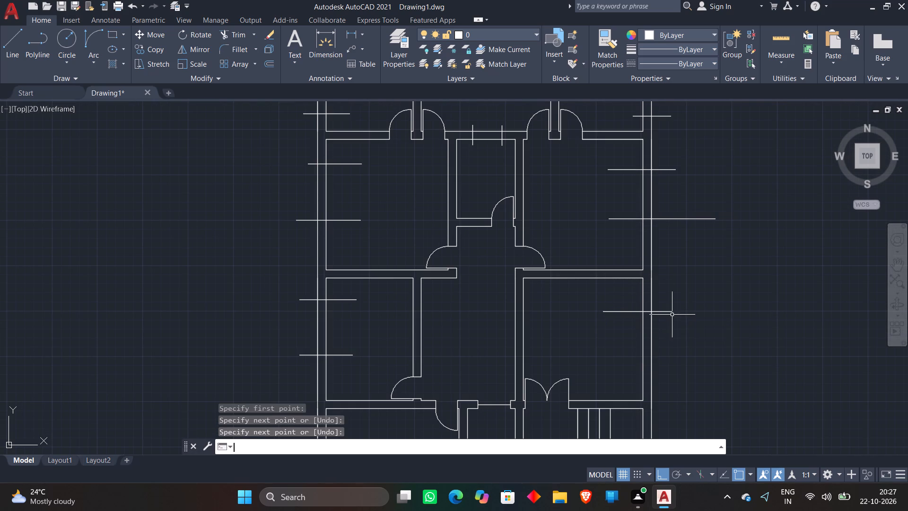
key("space")
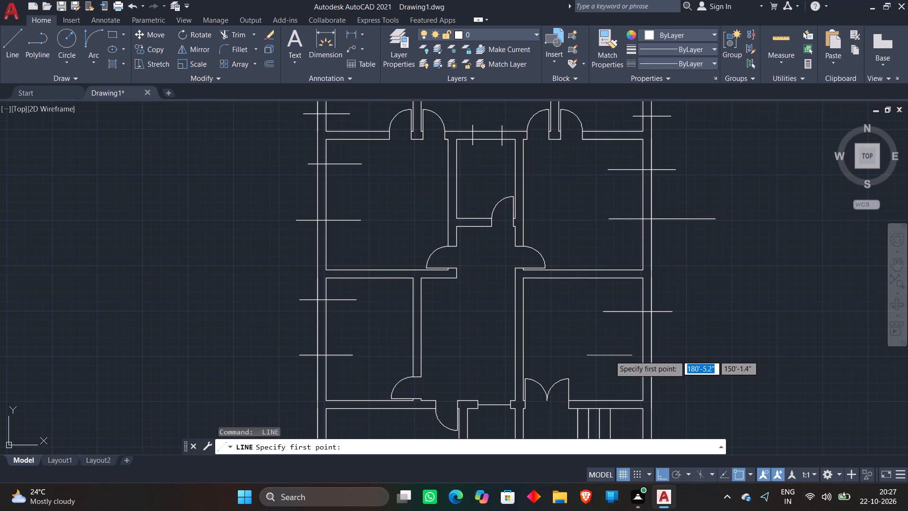
left_click_drag(610, 355, 614, 355)
left_click(670, 350)
scroll(672, 330, "down", 2)
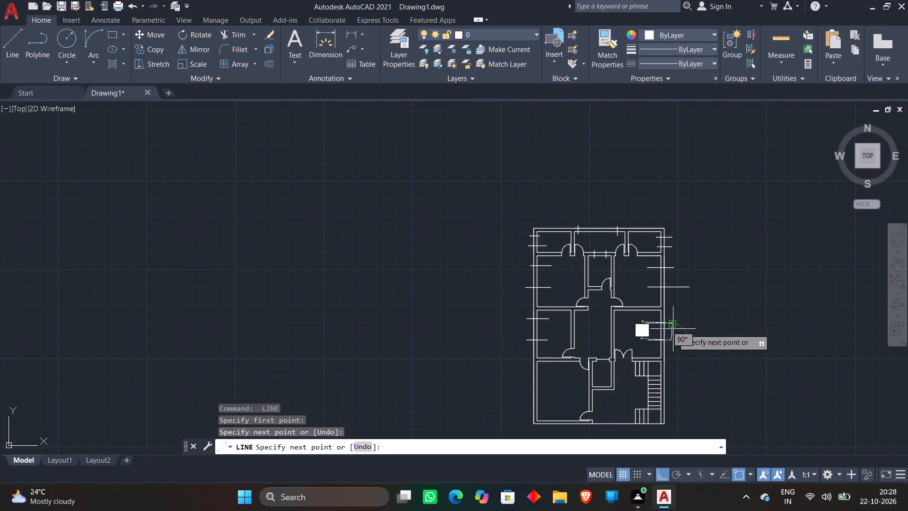
key("space")
Draw two horizontal lines across the outer left wall of the bottom-left room as a window opening, the upper one about 4'-3" long.
middle_click_drag(567, 387, 567, 367)
scroll(564, 374, "up", 2)
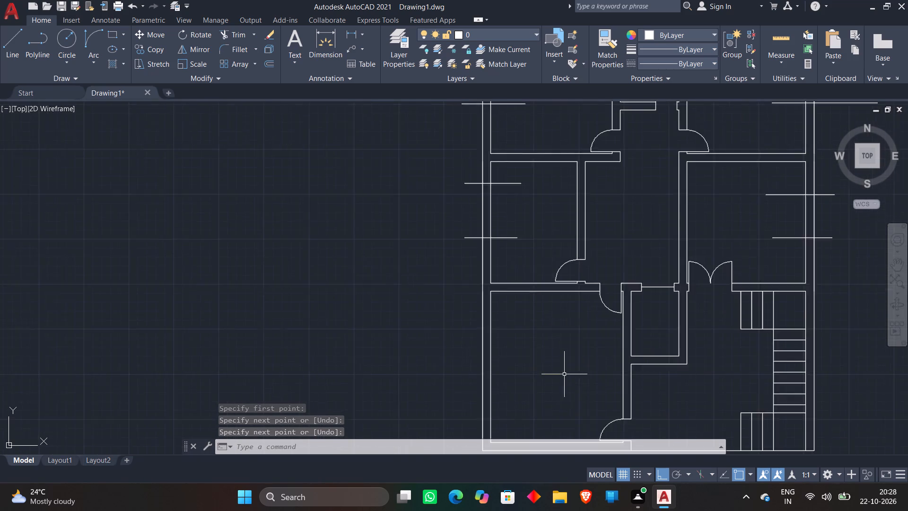
scroll(564, 374, "up", 1)
middle_click_drag(559, 374, 536, 253)
key("space")
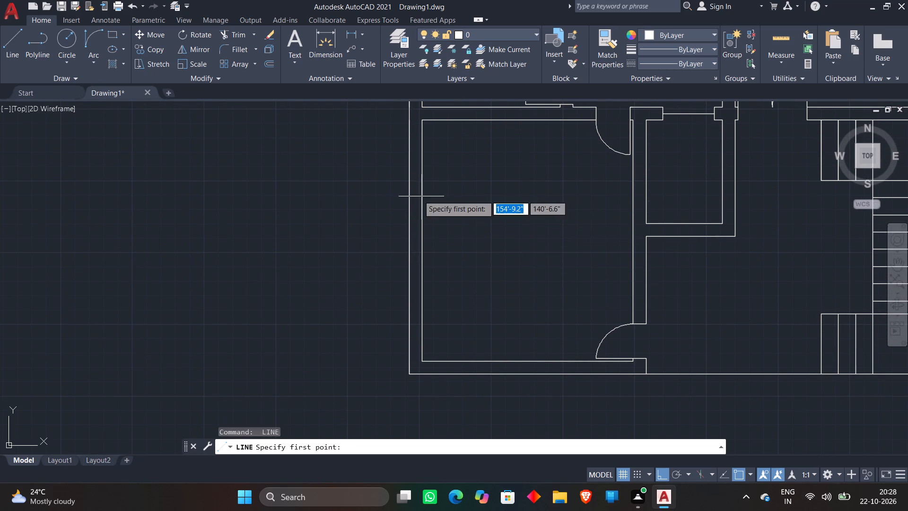
left_click(368, 174)
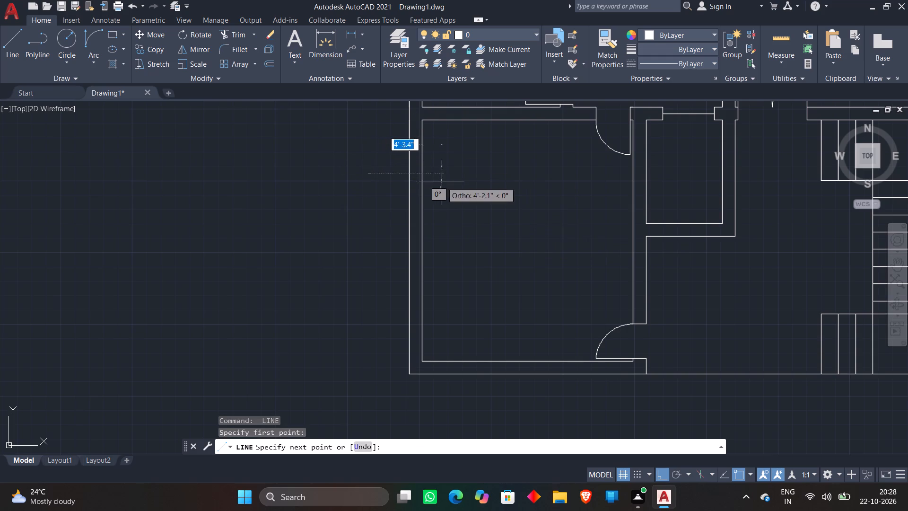
left_click(442, 182)
key("space")
key("space")
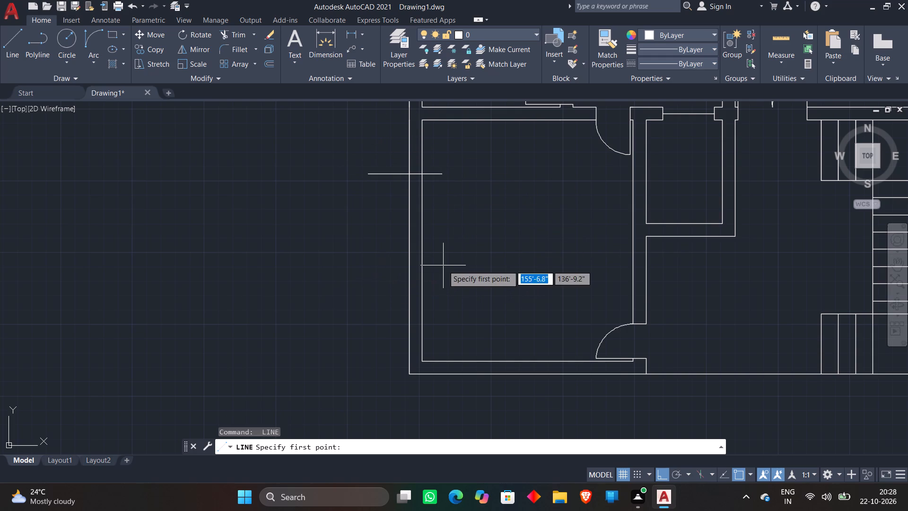
left_click(443, 265)
left_click(360, 262)
key("space")
Draw two vertical lines across the outer bottom wall of the bottom-left room as a window opening, the one nearer the door about 3'-3" long.
key("space")
scroll(490, 249, "down", 1)
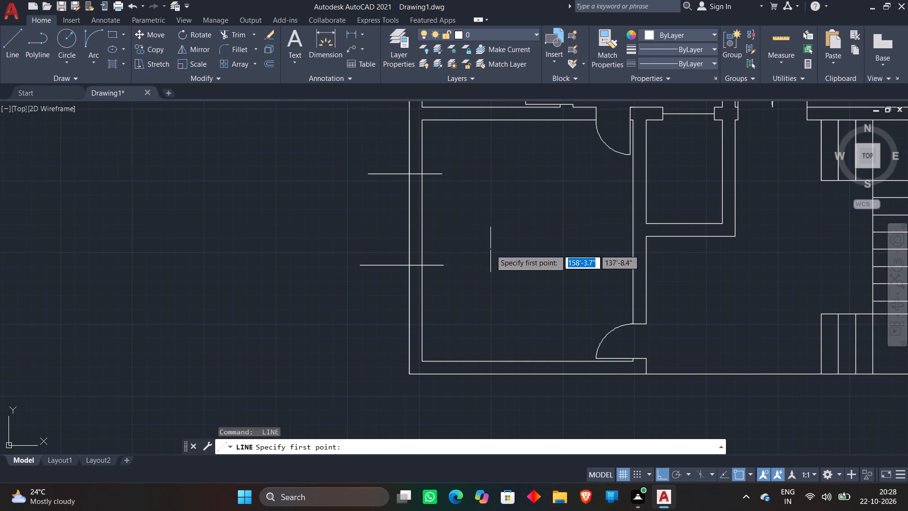
scroll(485, 307, "up", 1)
left_click(467, 313)
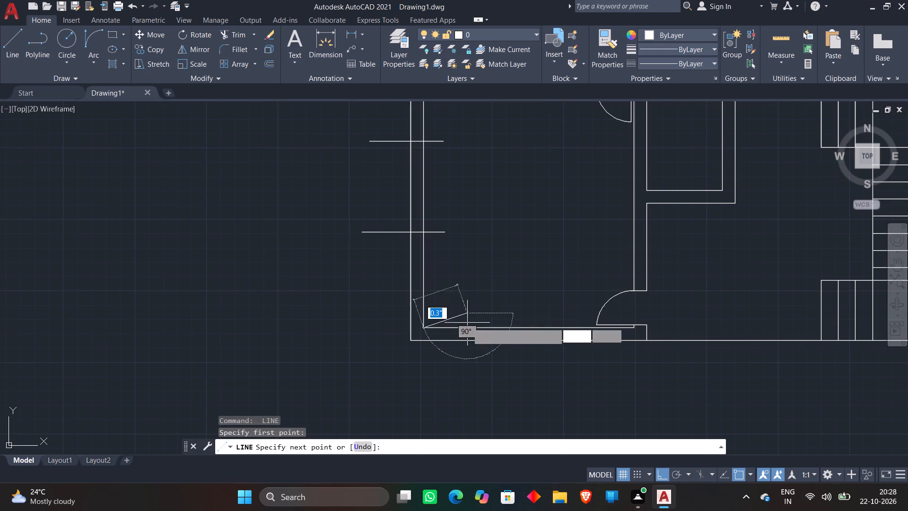
left_click(464, 375)
key("space")
key("space")
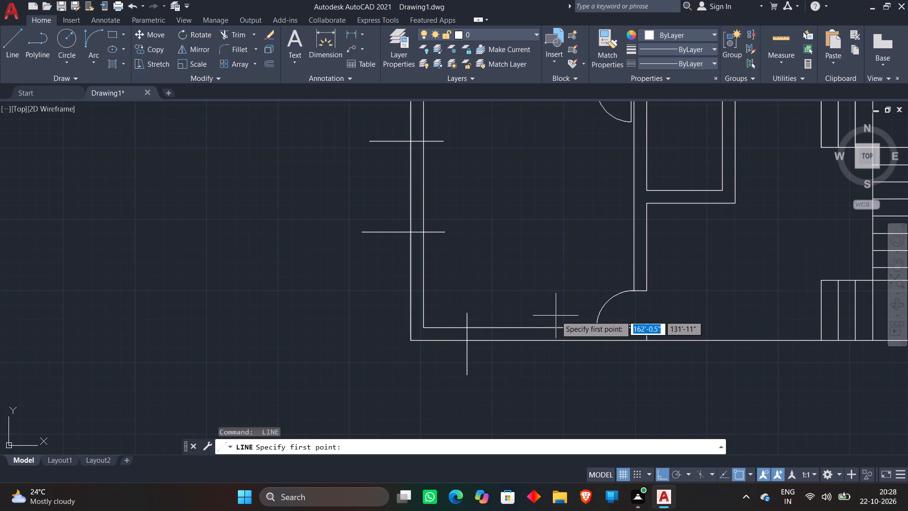
left_click(568, 308)
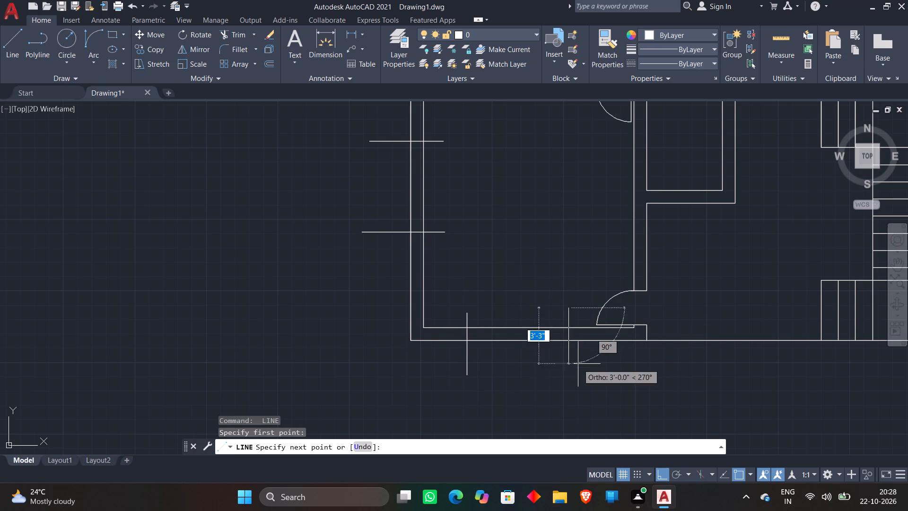
left_click(578, 364)
key("Escape")
Trim both window lines of the top-left room at the inner and outer faces of the outer left wall.
type("tr")
key("space")
scroll(578, 364, "down", 2)
middle_click_drag(555, 311, 556, 422)
scroll(522, 163, "up", 3)
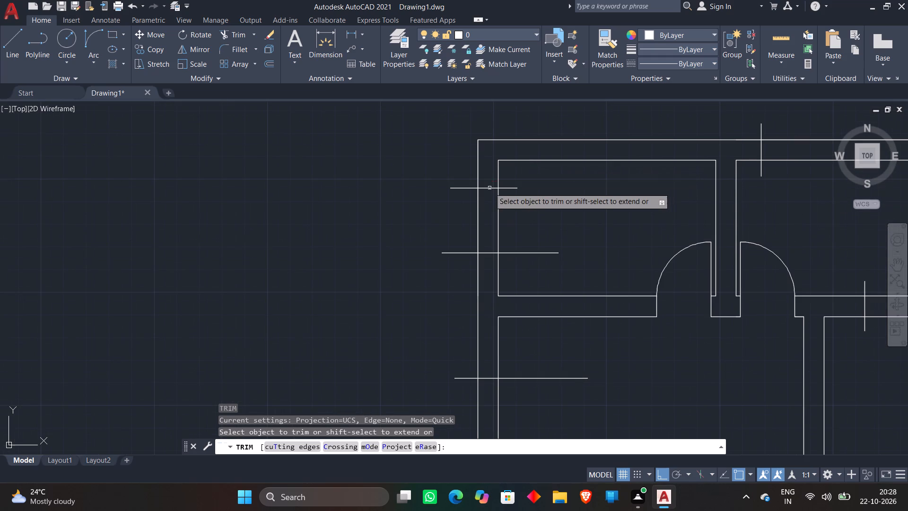
left_click(506, 187)
left_click(527, 250)
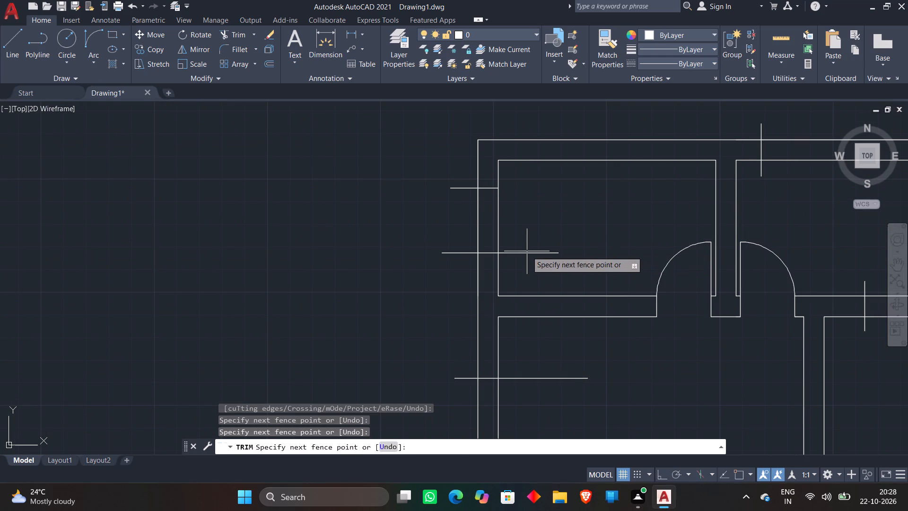
left_click(525, 268)
left_click(463, 180)
left_click(459, 210)
left_click(463, 227)
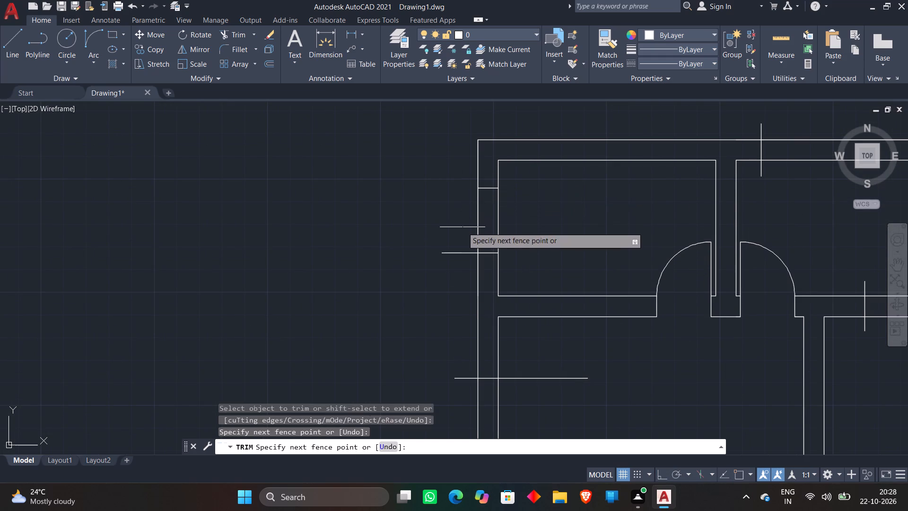
left_click(454, 287)
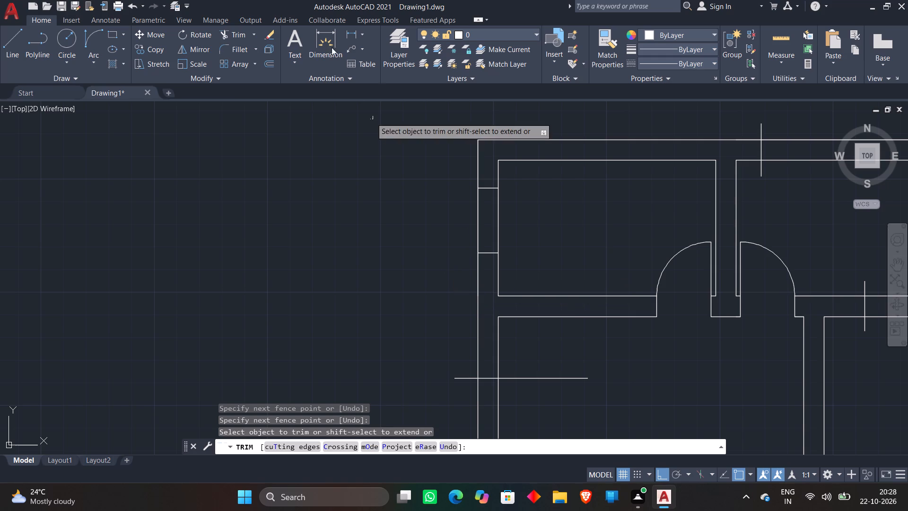
Trim both window lines of the second-row left room at the inner and outer faces of the outer left wall.
scroll(359, 99, "down", 3)
scroll(396, 194, "up", 1)
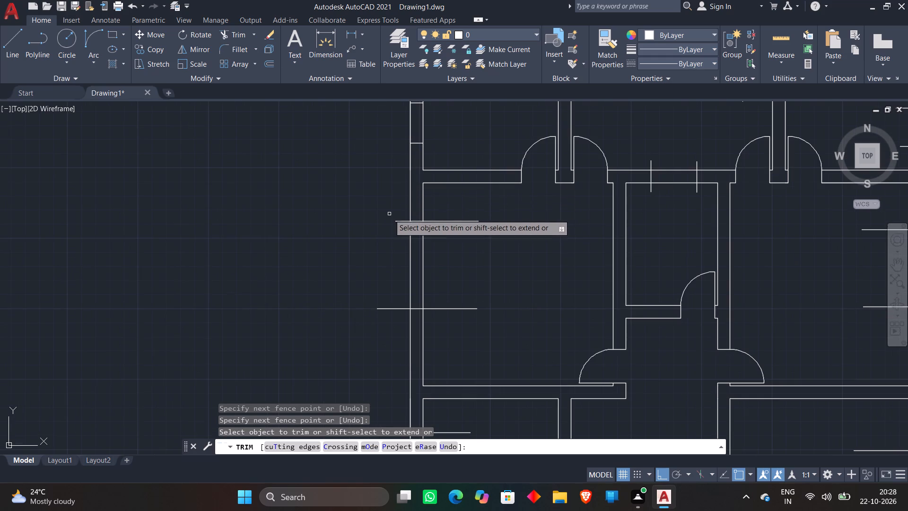
scroll(391, 218, "up", 2)
left_click(405, 211)
left_click(413, 248)
left_click(508, 200)
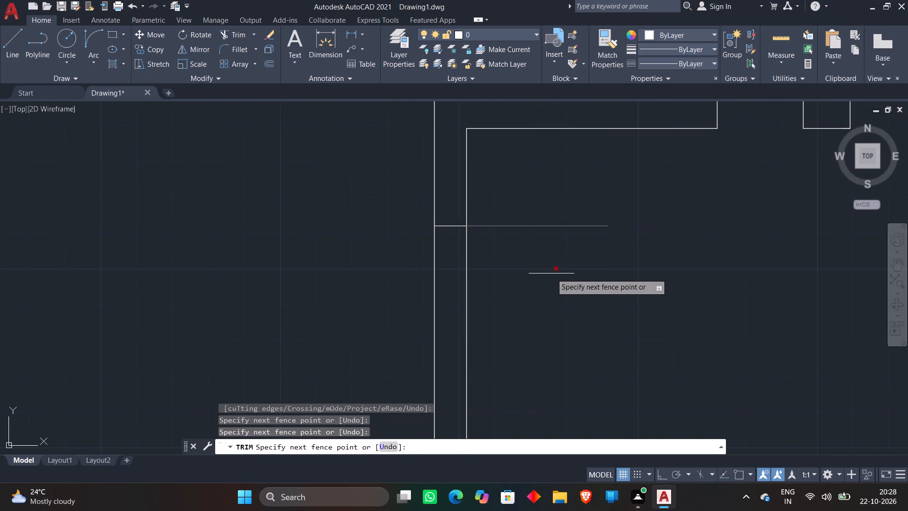
left_click(551, 273)
scroll(551, 261, "down", 4)
scroll(550, 296, "up", 2)
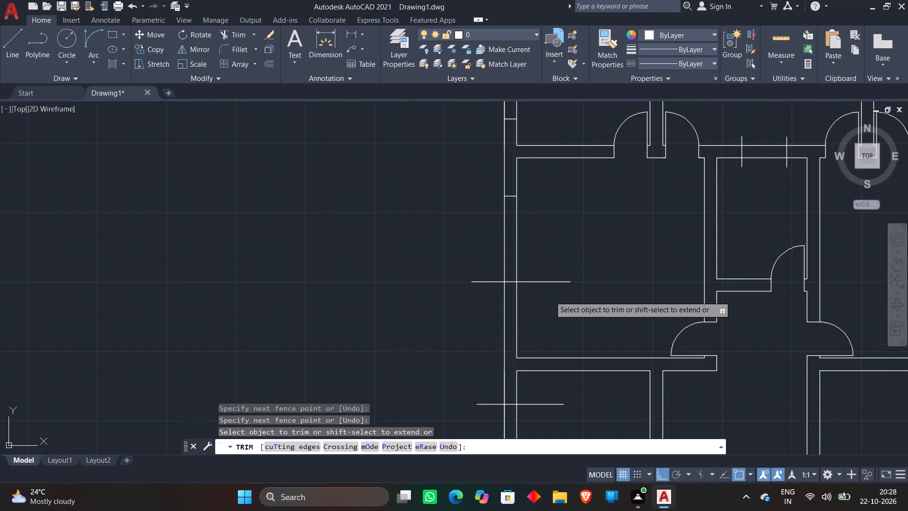
left_click(551, 297)
left_click(547, 268)
left_click(478, 290)
left_click(482, 270)
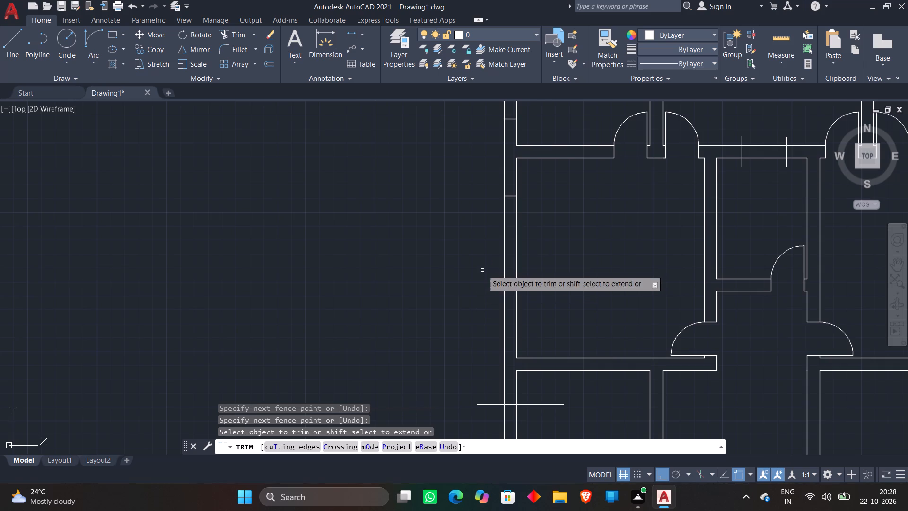
Trim both window lines of the third-row left room at the inner and outer faces of the outer left wall.
scroll(485, 267, "down", 2)
scroll(518, 329, "up", 2)
left_click(488, 305)
left_click(496, 331)
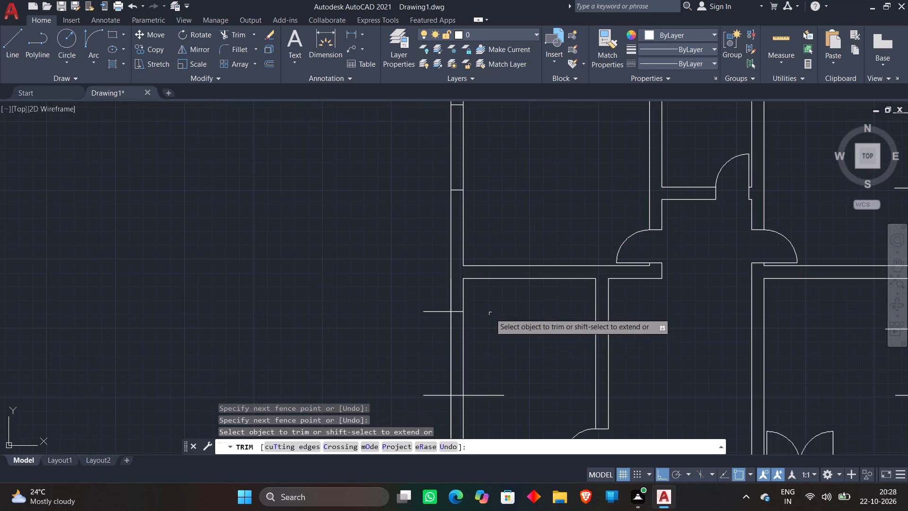
scroll(489, 313, "down", 2)
left_click(495, 336)
left_click(493, 349)
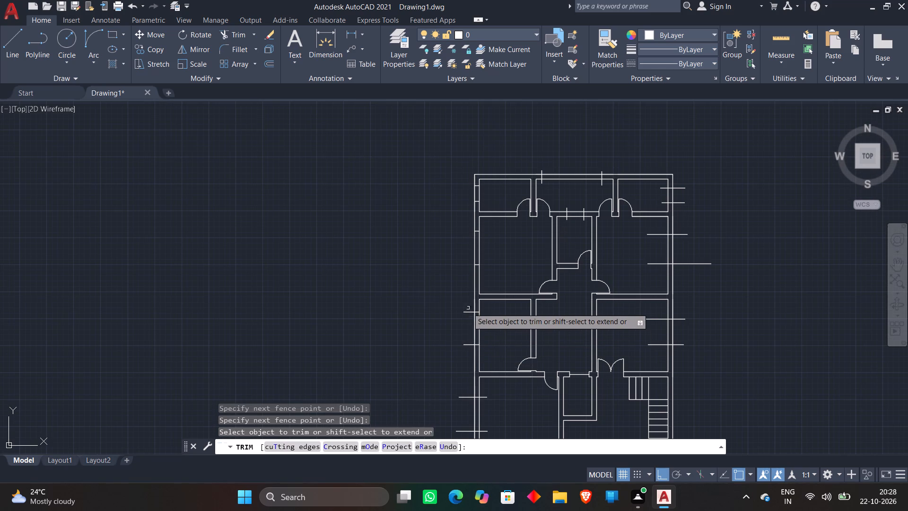
left_click(468, 308)
left_click(462, 342)
left_click(465, 337)
left_click(469, 345)
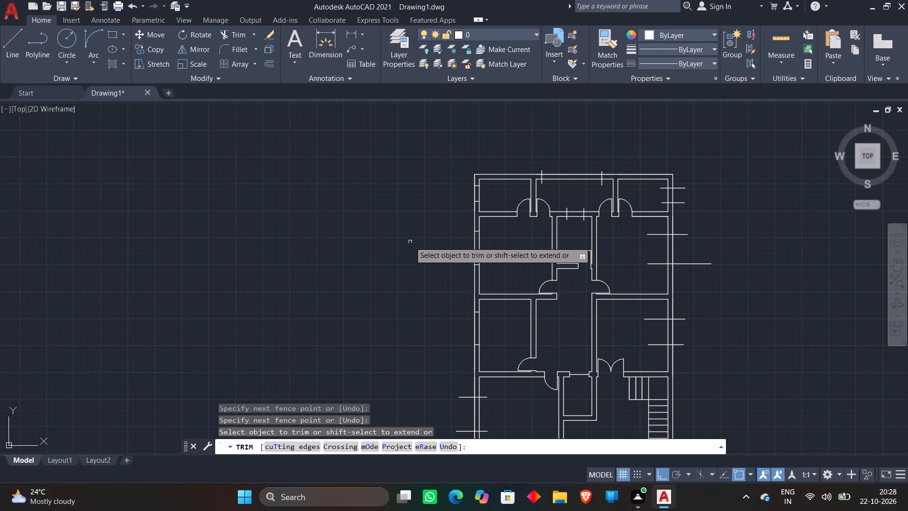
Trim both horizontal window lines of the bottom-left room at the inner and outer faces of the outer left wall.
scroll(407, 172, "down", 1)
middle_click_drag(419, 270, 429, 163)
scroll(459, 222, "up", 1)
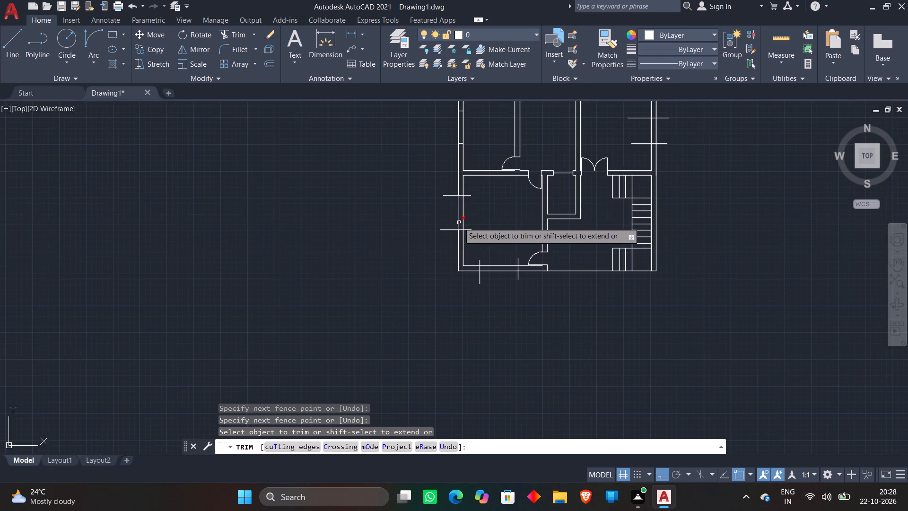
scroll(466, 212, "up", 1)
left_click(468, 186)
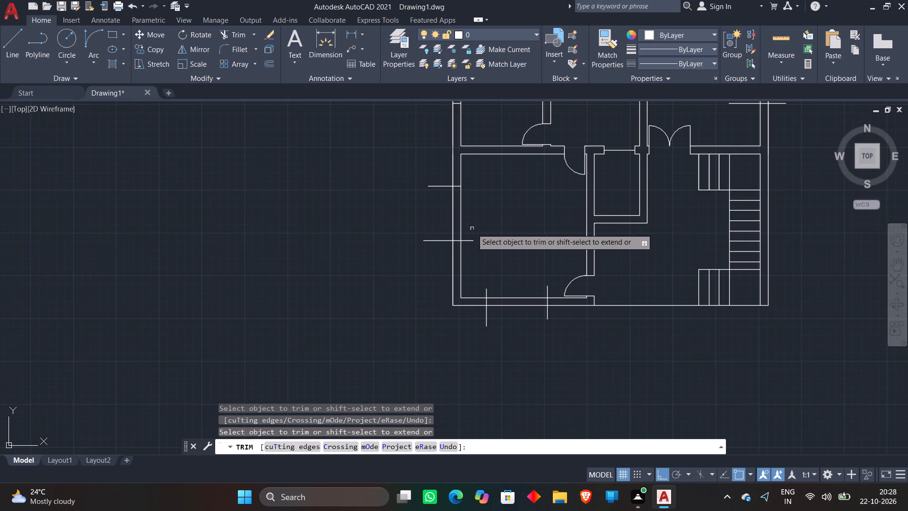
left_click(470, 242)
left_click(437, 182)
left_click(437, 195)
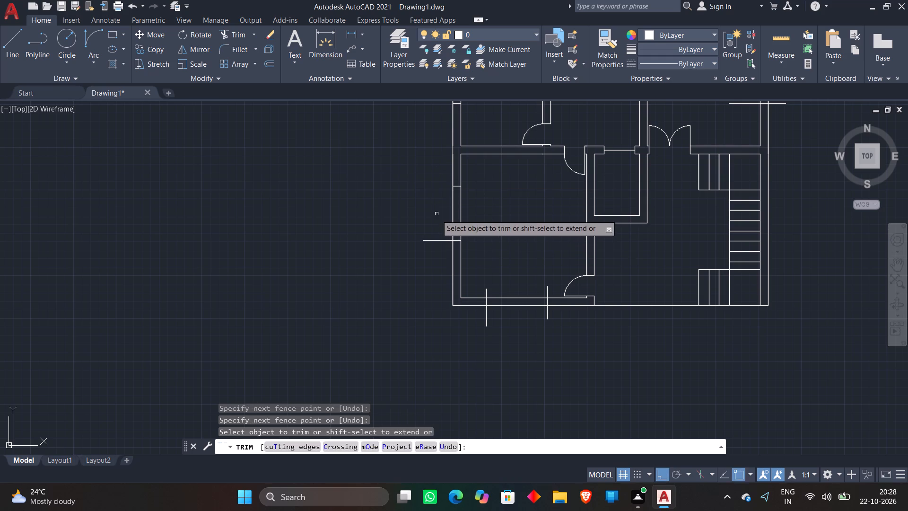
left_click(440, 223)
left_click(436, 252)
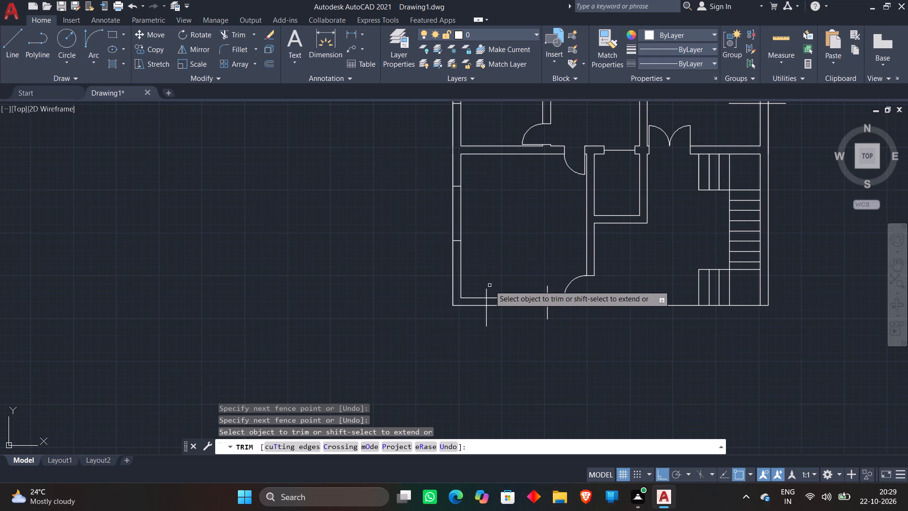
Trim both vertical window lines of the bottom-left room at the inner and outer faces of the outer bottom wall.
left_click(487, 290)
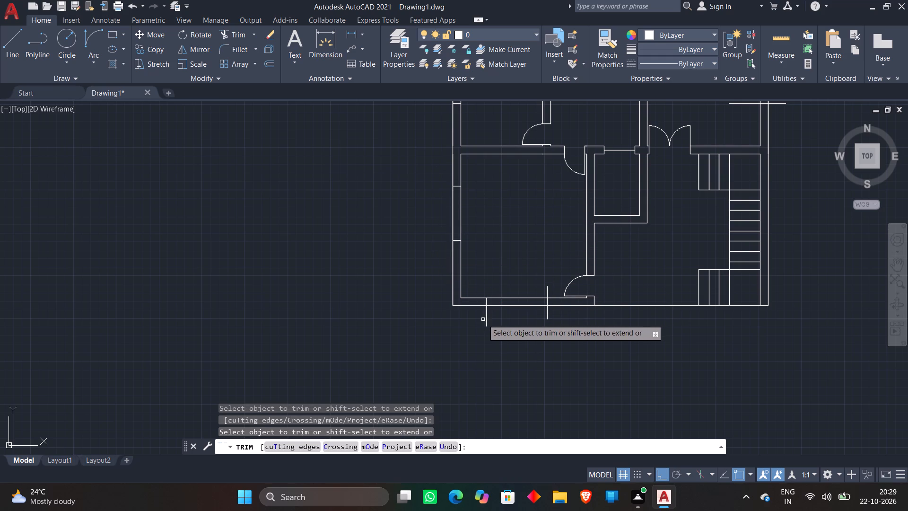
left_click(483, 319)
left_click(491, 317)
left_click(553, 312)
left_click(536, 317)
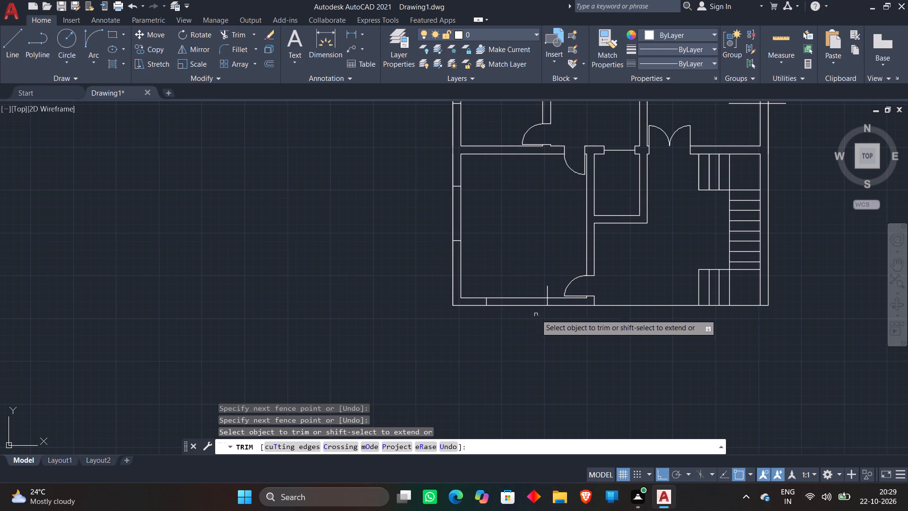
left_click(548, 290)
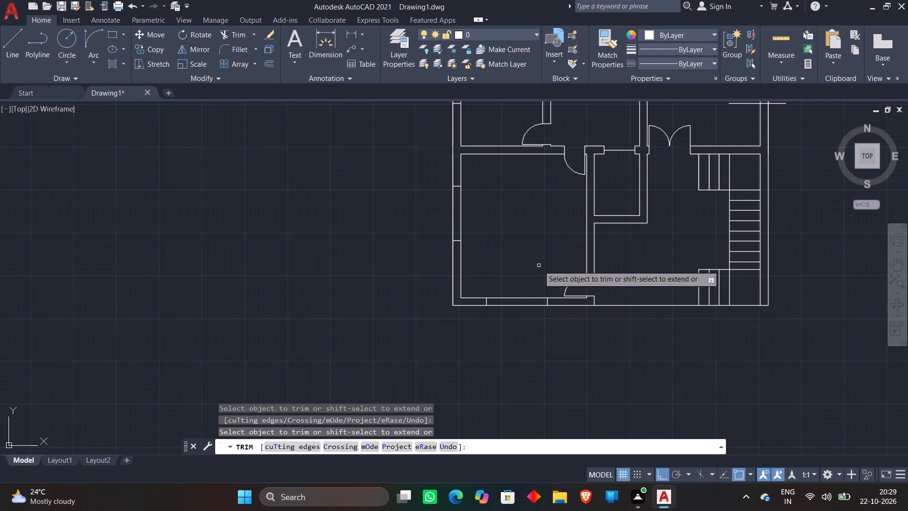
Trim both window lines of the top-middle room at the outer and inner faces of the outer top wall.
scroll(533, 264, "down", 3)
scroll(569, 161, "up", 4)
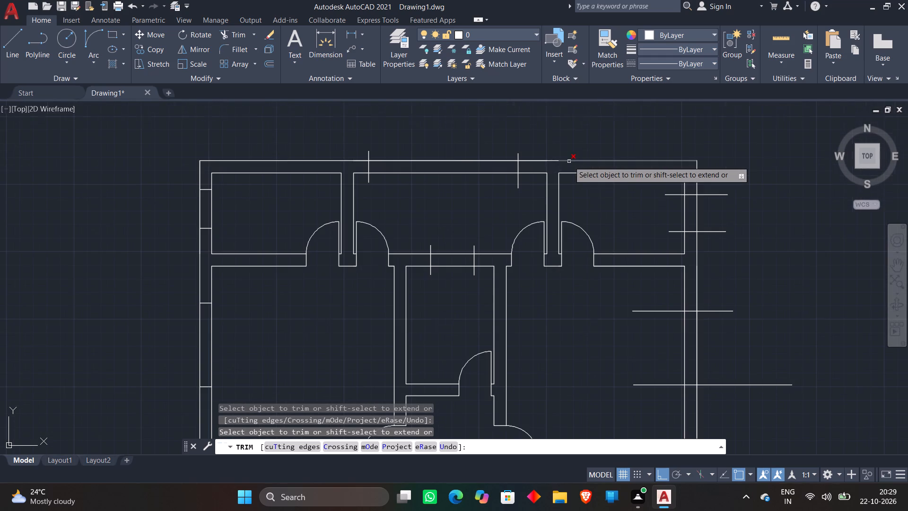
scroll(449, 144, "up", 2)
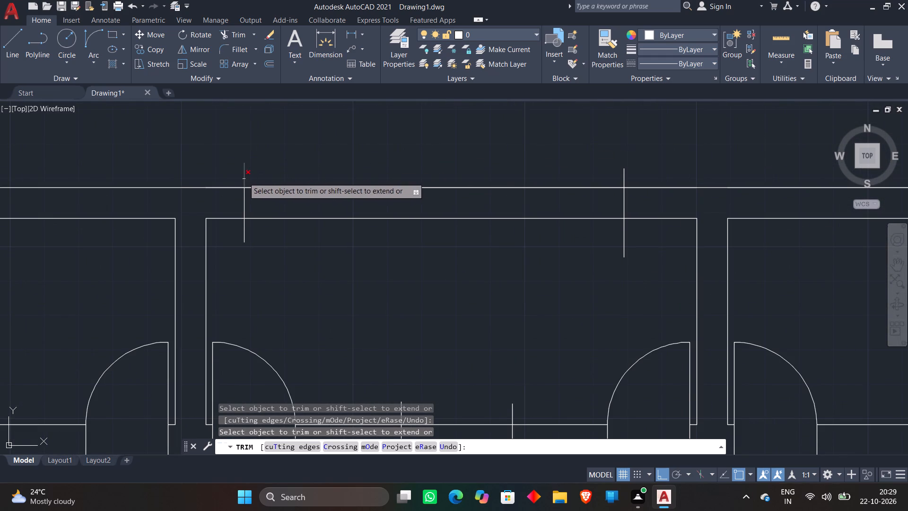
left_click(245, 175)
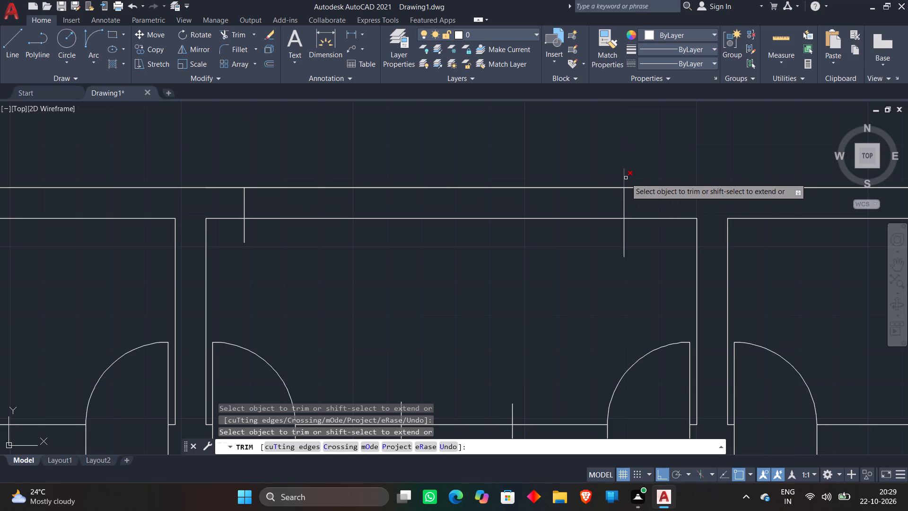
left_click(626, 178)
left_click(240, 229)
left_click(284, 232)
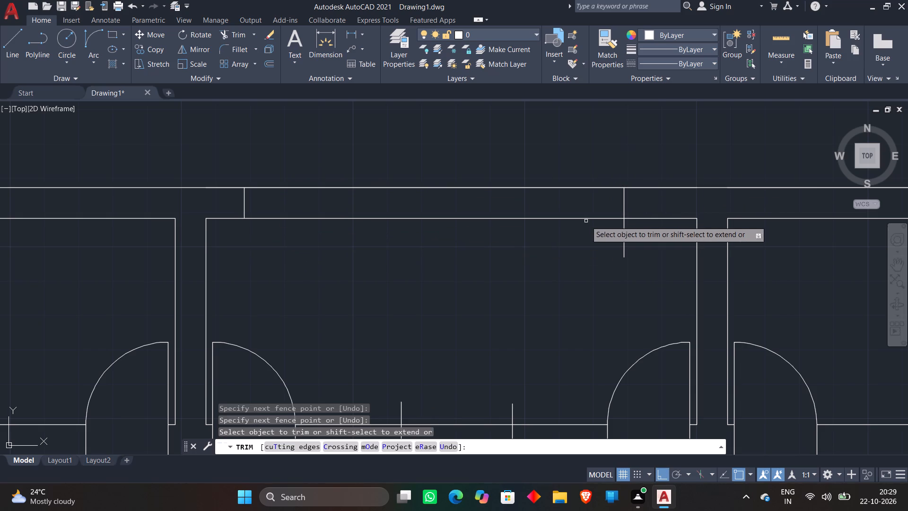
left_click(636, 234)
left_click(600, 249)
Trim both window lines in the wall between the top-middle room and the small central room at both wall faces.
scroll(587, 217, "down", 4)
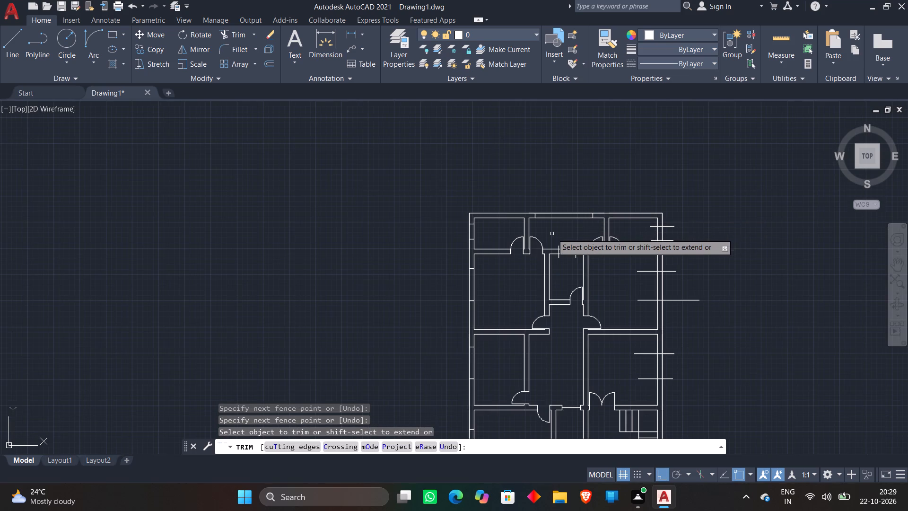
scroll(553, 235, "up", 3)
left_click(557, 282)
left_click(596, 284)
left_click(659, 280)
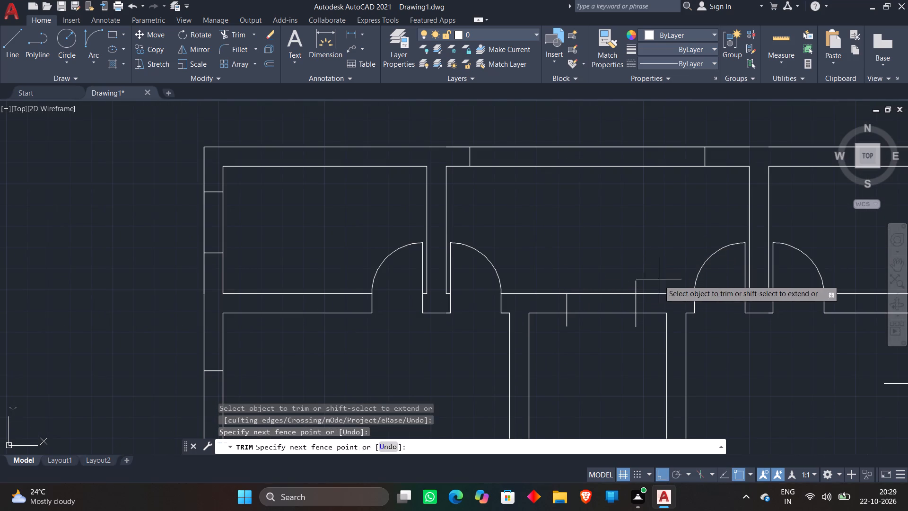
left_click(629, 280)
left_click(639, 284)
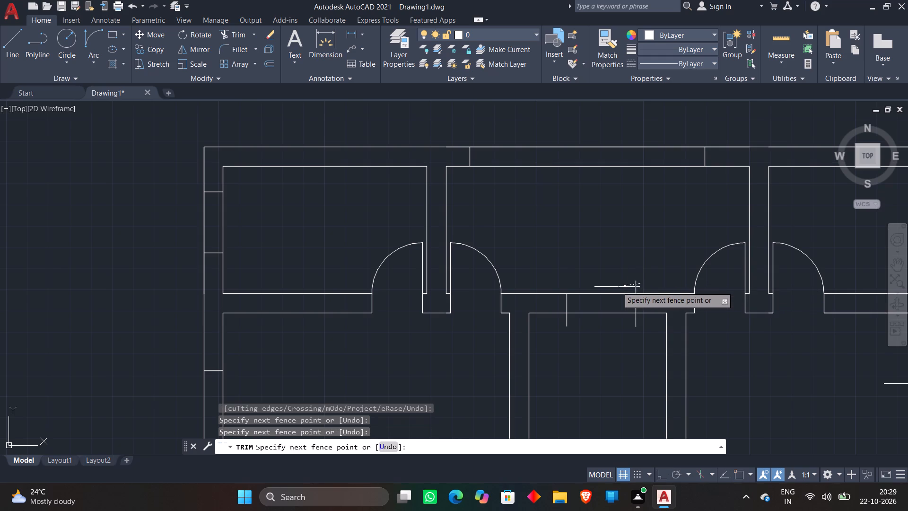
left_click(619, 287)
left_click(556, 322)
left_click(579, 326)
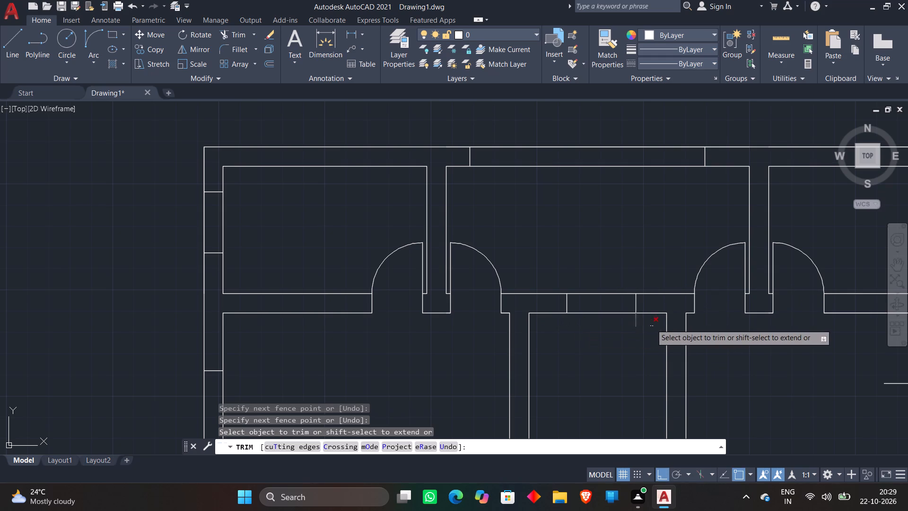
left_click(639, 324)
left_click(610, 333)
Trim both window lines of the top-right room at the inner and outer faces of the outer right wall.
scroll(602, 246, "down", 3)
scroll(685, 232, "up", 1)
double_click(686, 234)
left_click(686, 240)
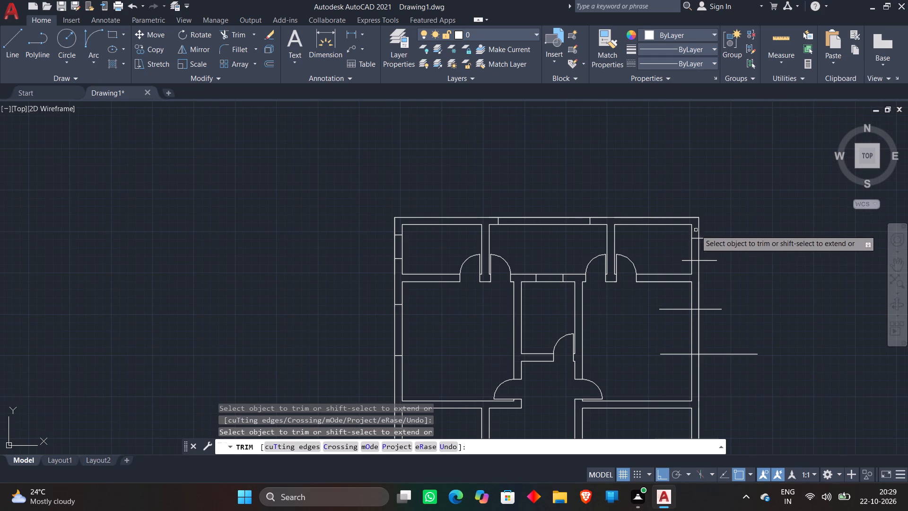
left_click(703, 237)
left_click_drag(710, 258, 712, 266)
left_click(712, 269)
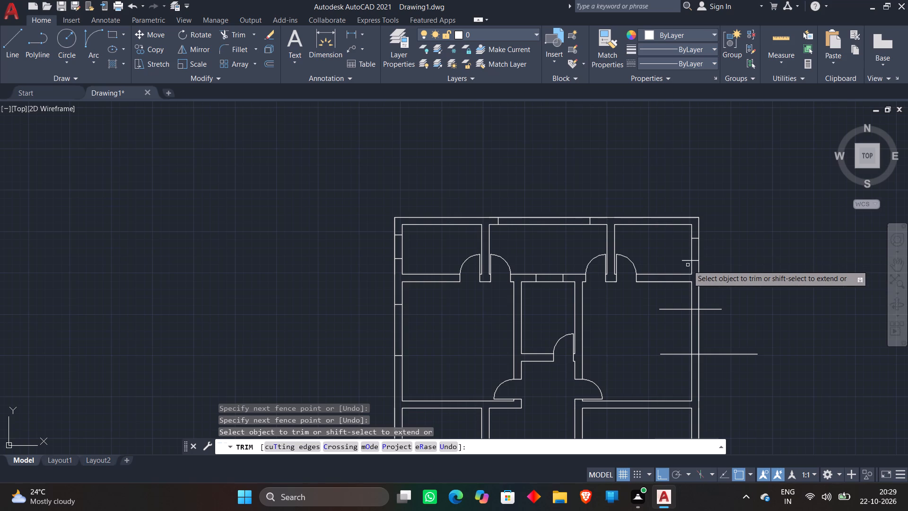
left_click(689, 264)
left_click(685, 249)
Trim both window lines of the second-row right room at the inner and outer faces of the outer right wall.
scroll(690, 240, "down", 3)
middle_click_drag(710, 257, 710, 256)
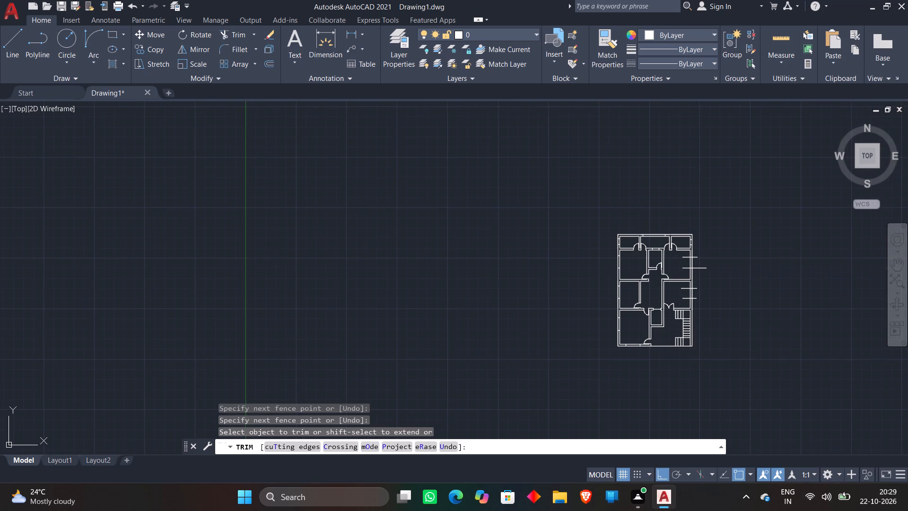
middle_click_drag(710, 256, 697, 216)
scroll(697, 216, "up", 3)
left_click(620, 217)
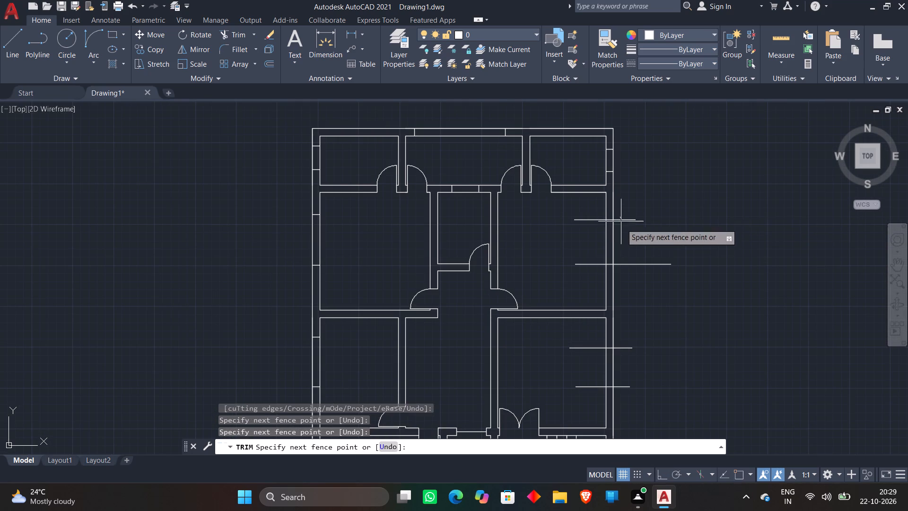
left_click(623, 228)
left_click(582, 214)
left_click(582, 227)
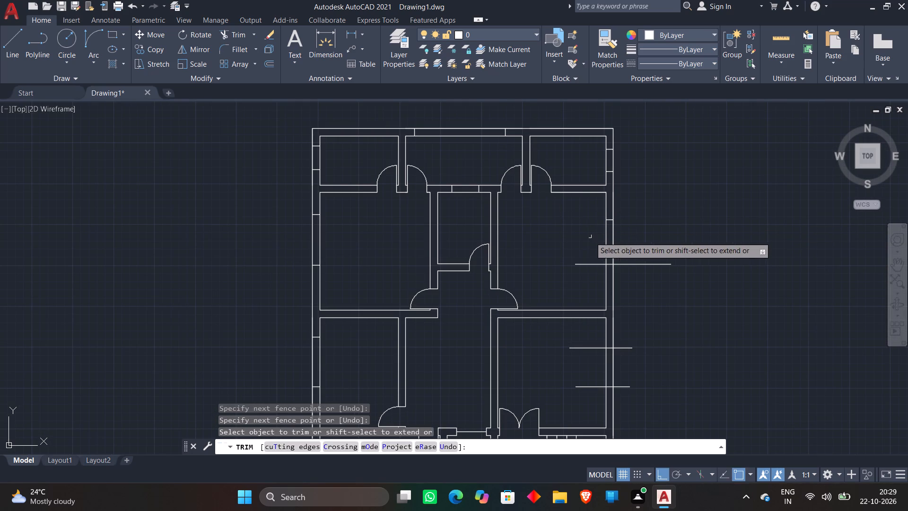
left_click(590, 248)
left_click(586, 275)
left_click(627, 246)
left_click(637, 268)
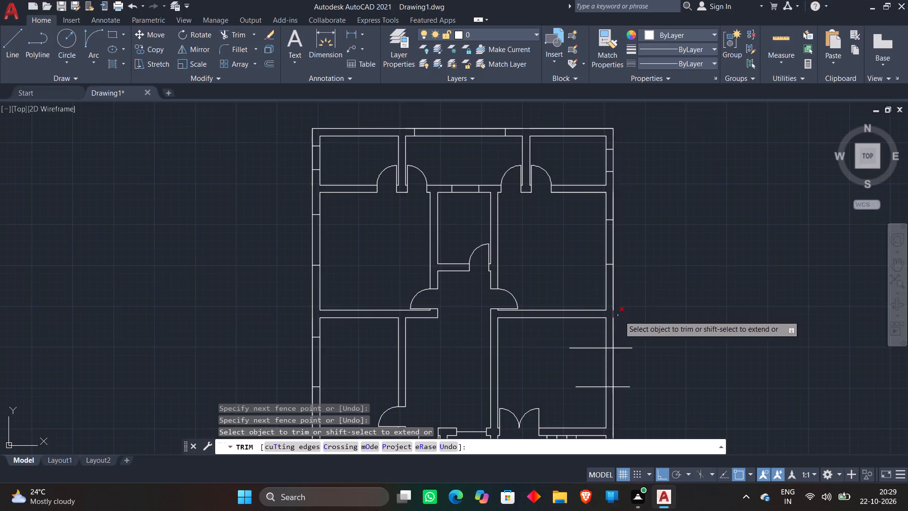
Trim both window lines of the third-row right room at the faces of the outer right wall and end the Trim command.
left_click(633, 354)
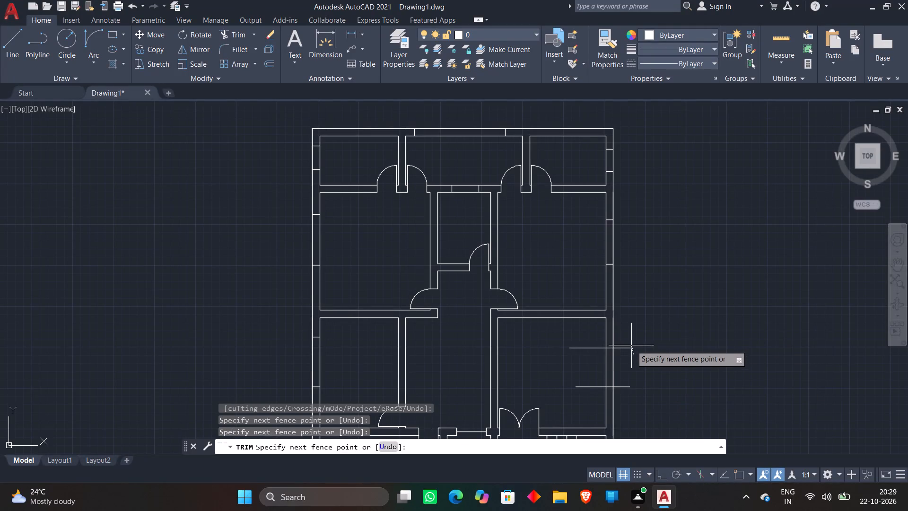
left_click(618, 346)
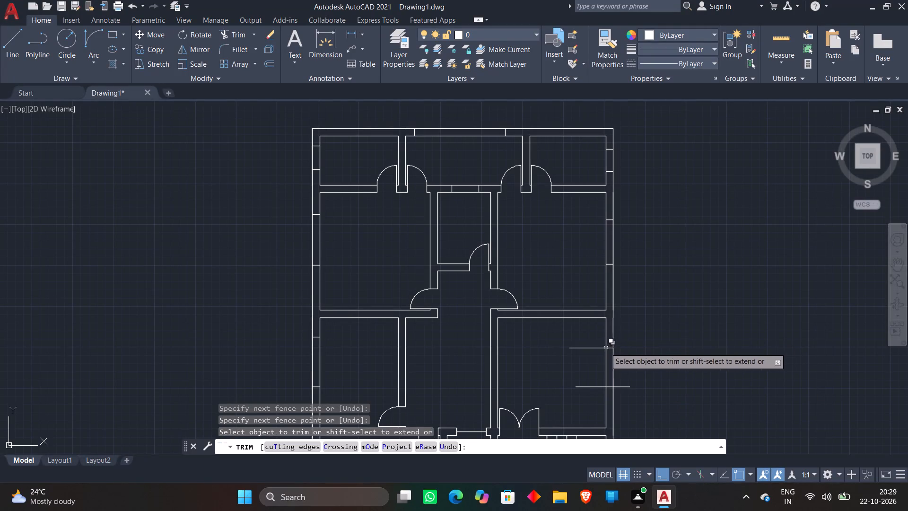
left_click(510, 336)
left_click(589, 360)
left_click(588, 349)
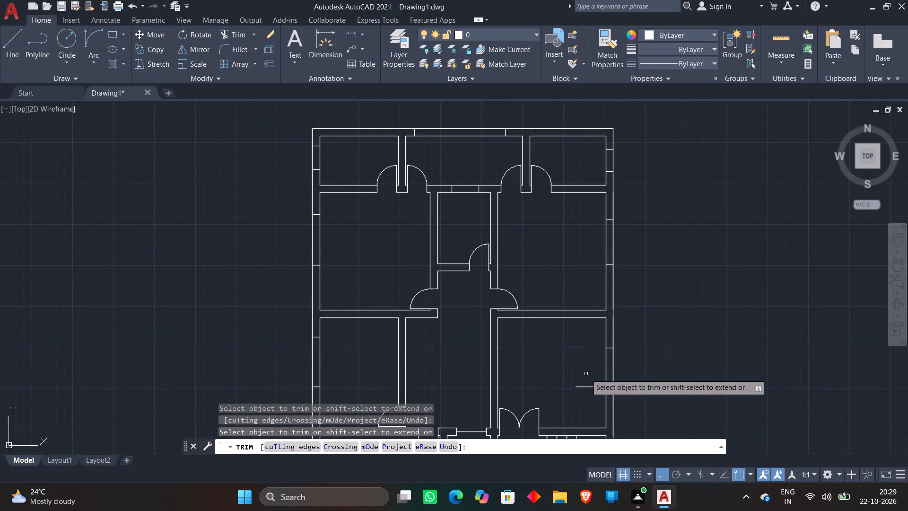
left_click(586, 386)
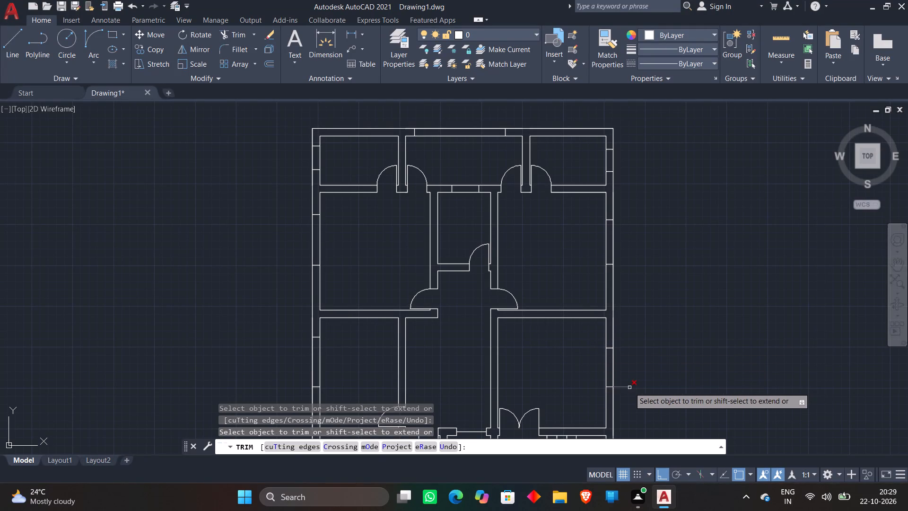
left_click(629, 388)
scroll(644, 277, "down", 1)
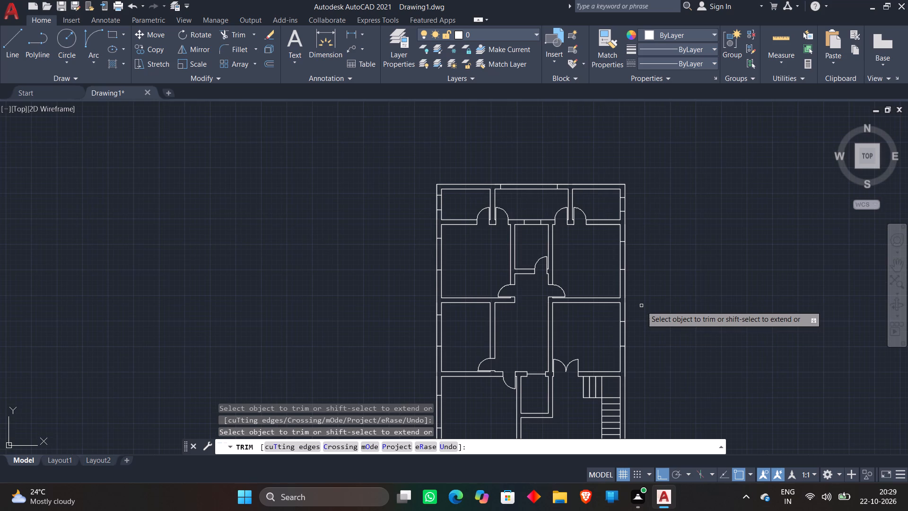
key("Escape")
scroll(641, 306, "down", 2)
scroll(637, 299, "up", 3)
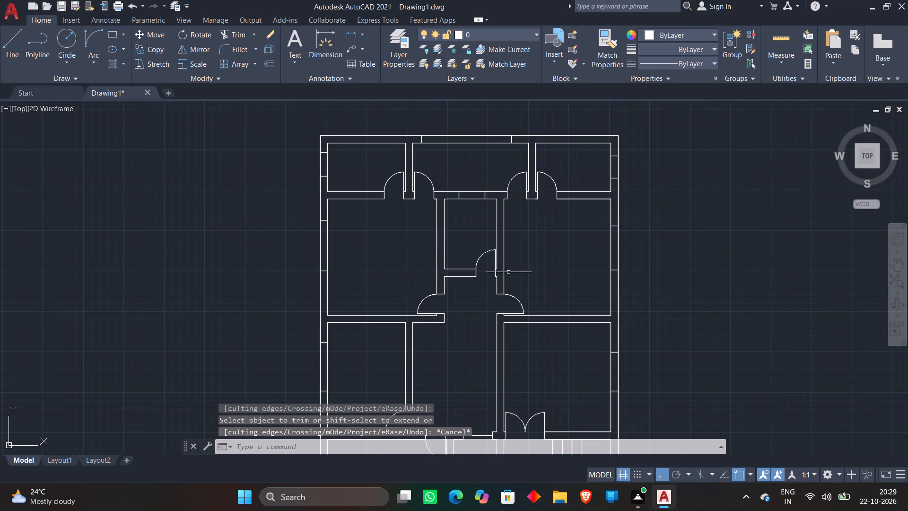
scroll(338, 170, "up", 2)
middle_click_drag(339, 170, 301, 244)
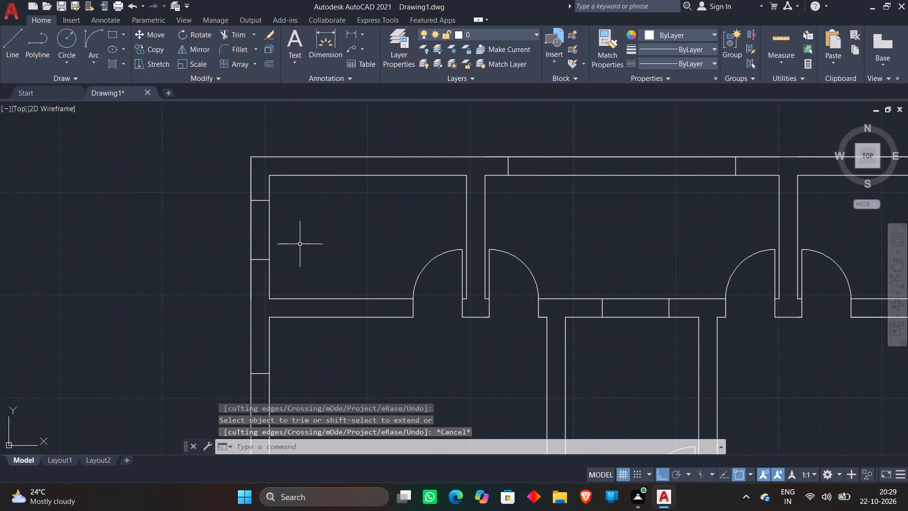
Draw a centre line down the top-left room's window in the outer left wall from its upper line's midpoint and extend it to the lower line.
key("l")
key("space")
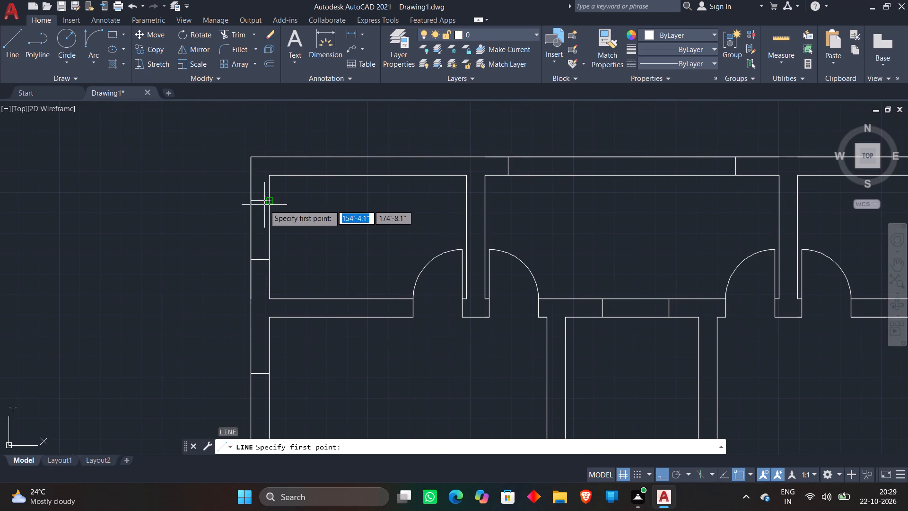
left_click(259, 200)
left_click(260, 231)
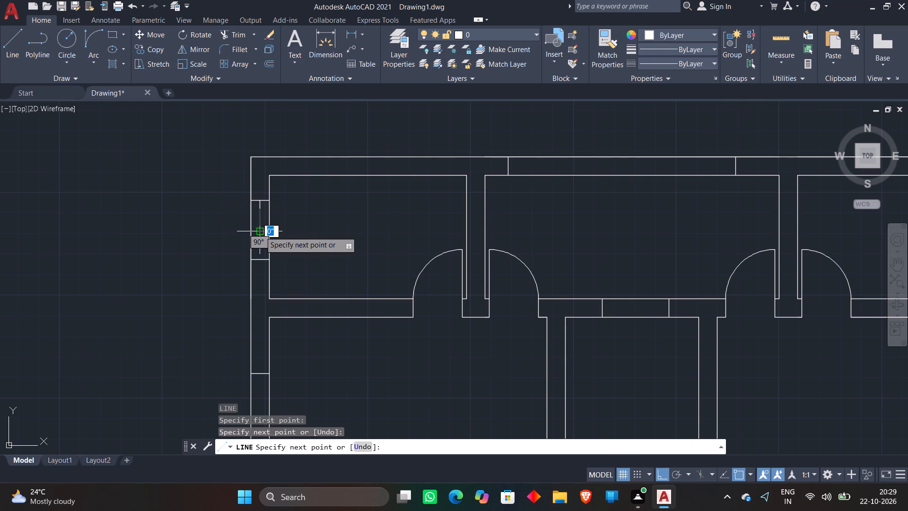
key("Escape")
type("ex")
key("space")
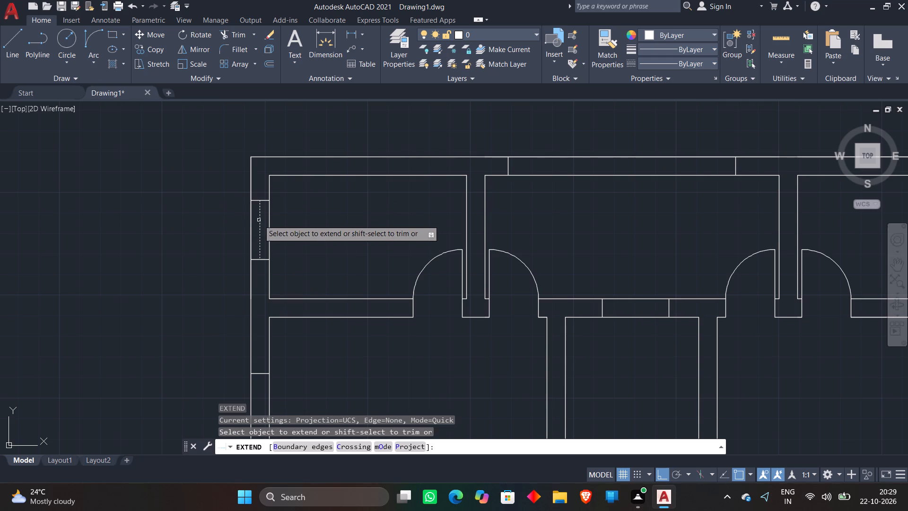
left_click(259, 220)
key("Escape")
Draw a centre line down the second-row left room's window from its upper line's midpoint and extend it to the lower window line.
scroll(326, 207, "down", 1)
middle_click_drag(326, 209, 339, 118)
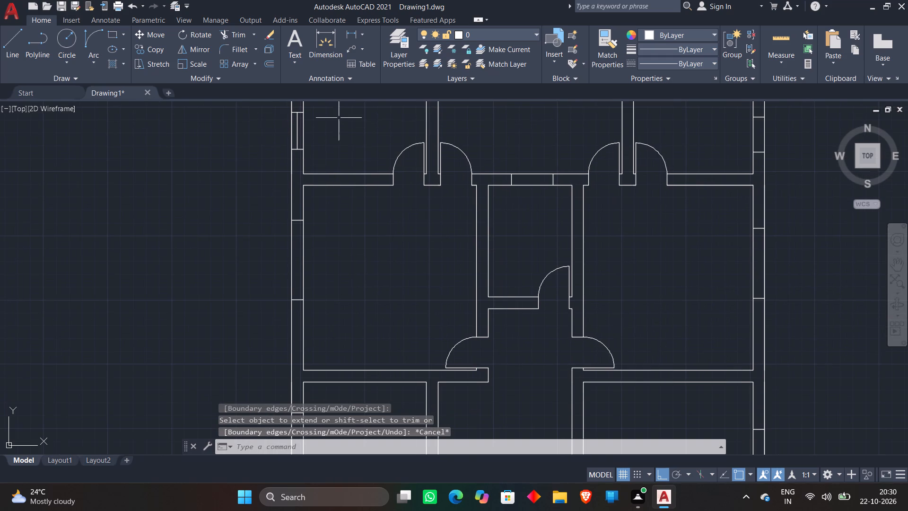
key("l")
key("space")
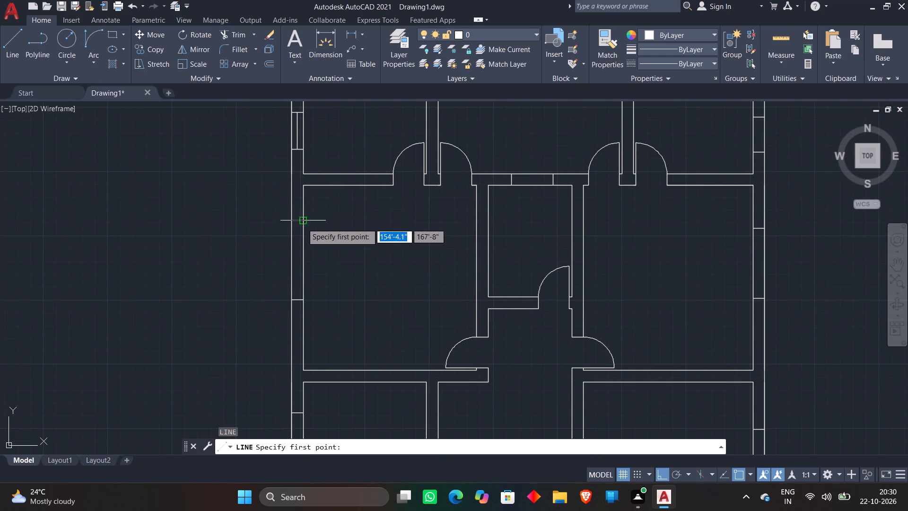
scroll(299, 221, "up", 2)
left_click(291, 220)
left_click(290, 258)
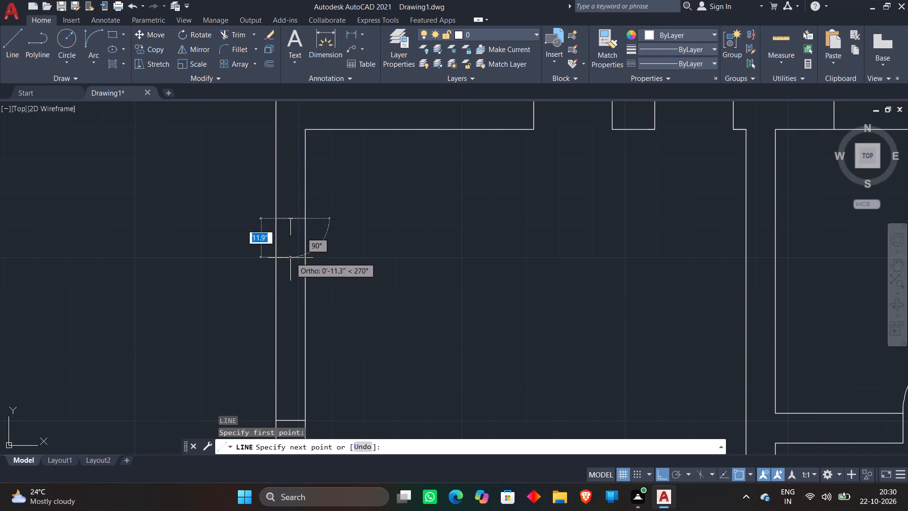
key("Escape")
type("ex")
key("space")
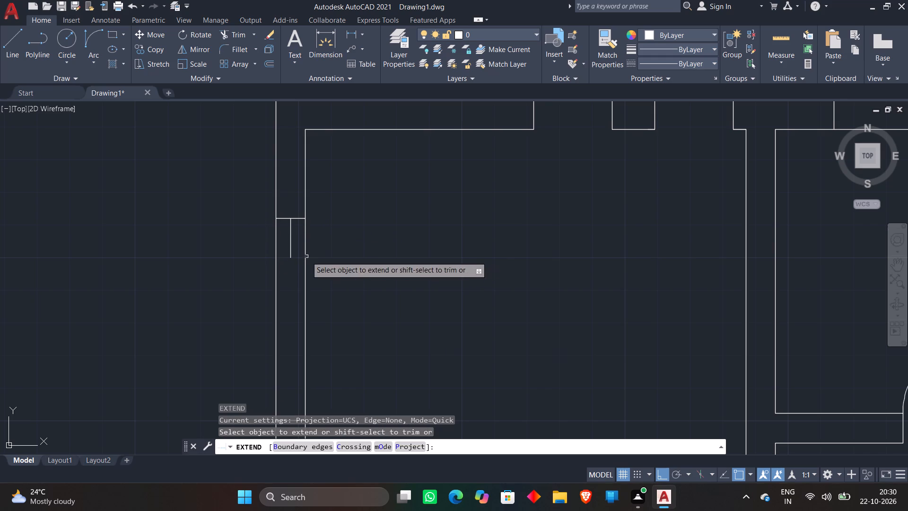
left_click(289, 241)
scroll(355, 200, "down", 2)
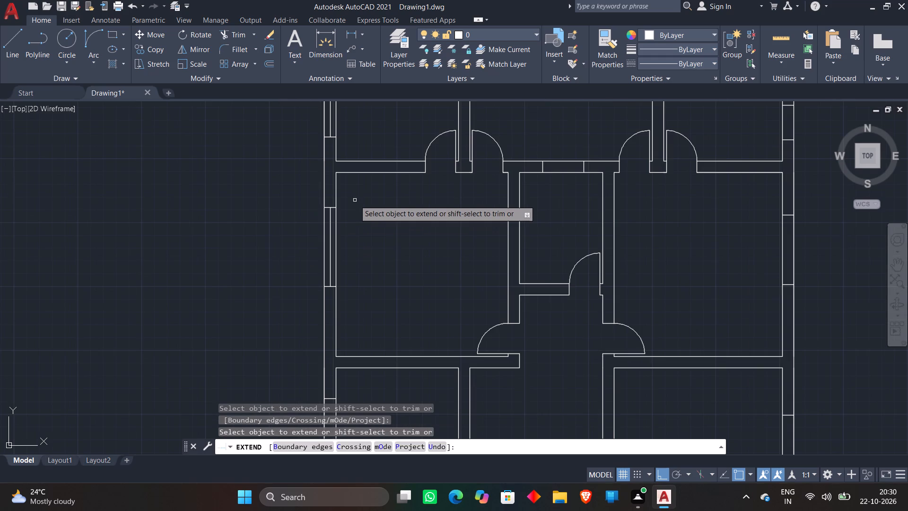
key("Escape")
Draw a horizontal centre line in the top-middle room's outer wall window from its left line's midpoint and extend it to the right line.
scroll(375, 243, "down", 2)
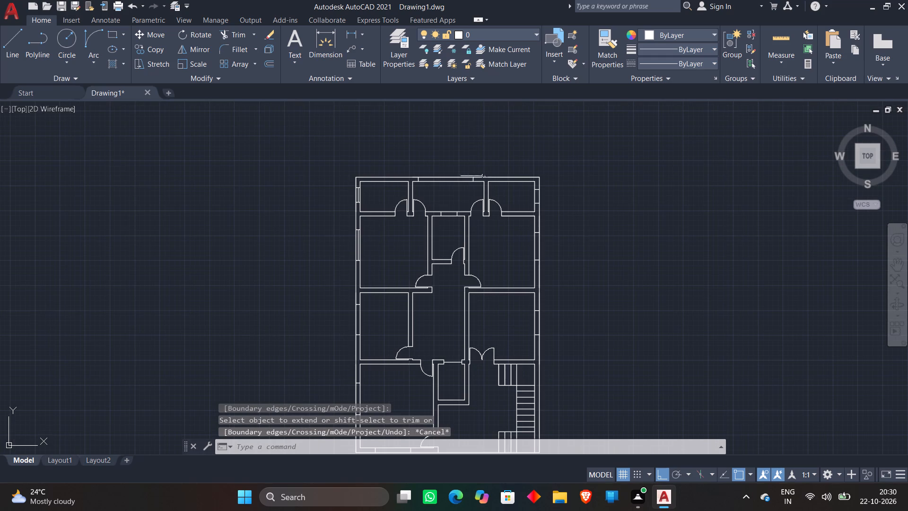
scroll(458, 179, "up", 3)
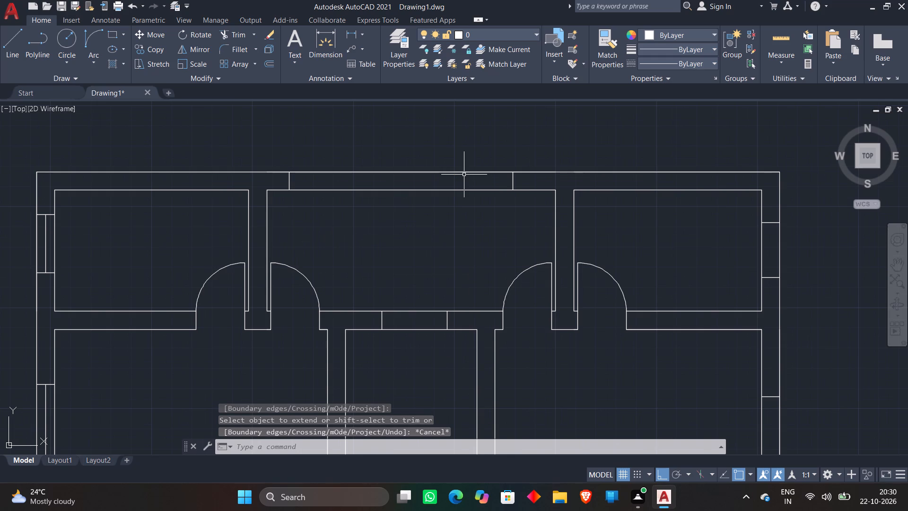
left_click(12, 48)
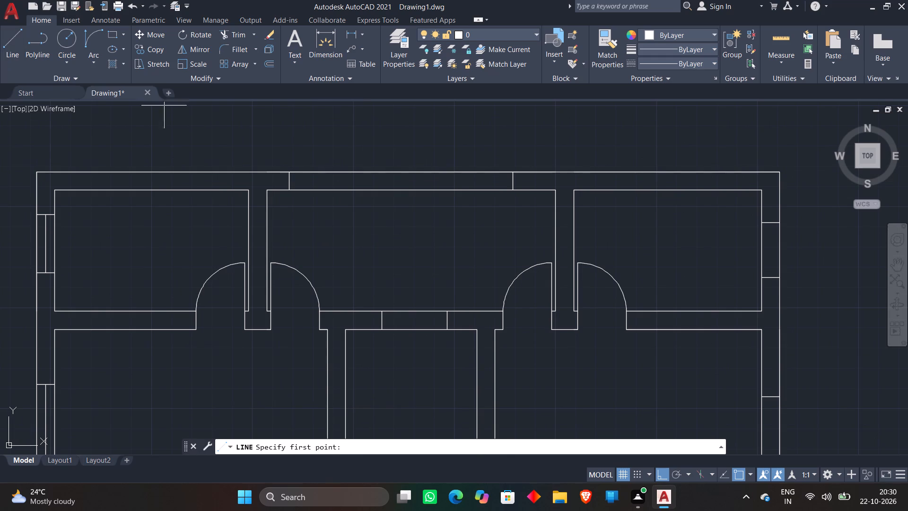
left_click(288, 180)
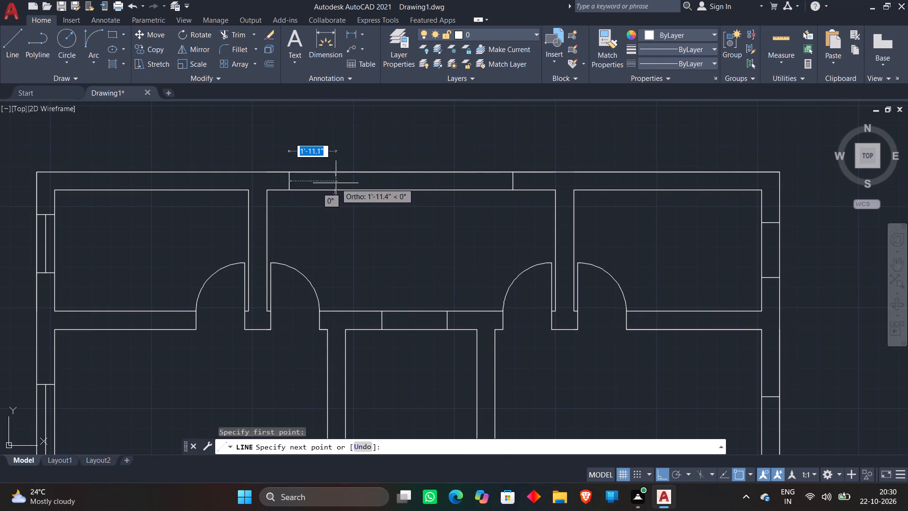
left_click(336, 183)
key("Escape")
type("ex")
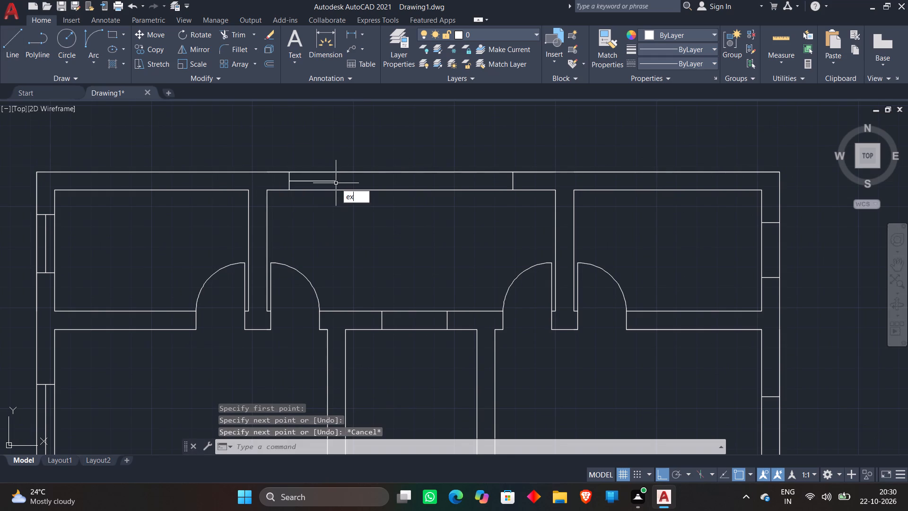
key("space")
left_click(329, 179)
key("Escape")
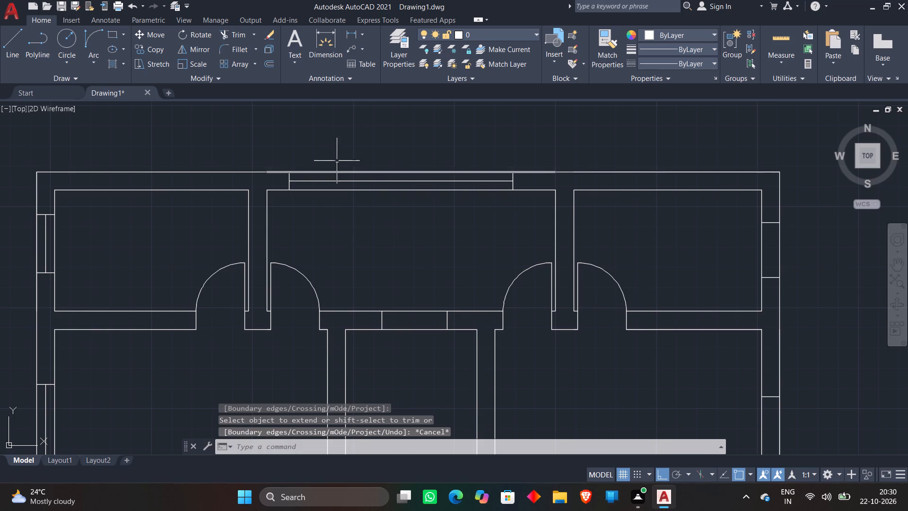
Draw and extend a horizontal centre line across the window in the wall between the top-middle room and the small central room.
scroll(340, 157, "down", 1)
middle_click_drag(373, 202, 306, 173)
scroll(354, 193, "up", 2)
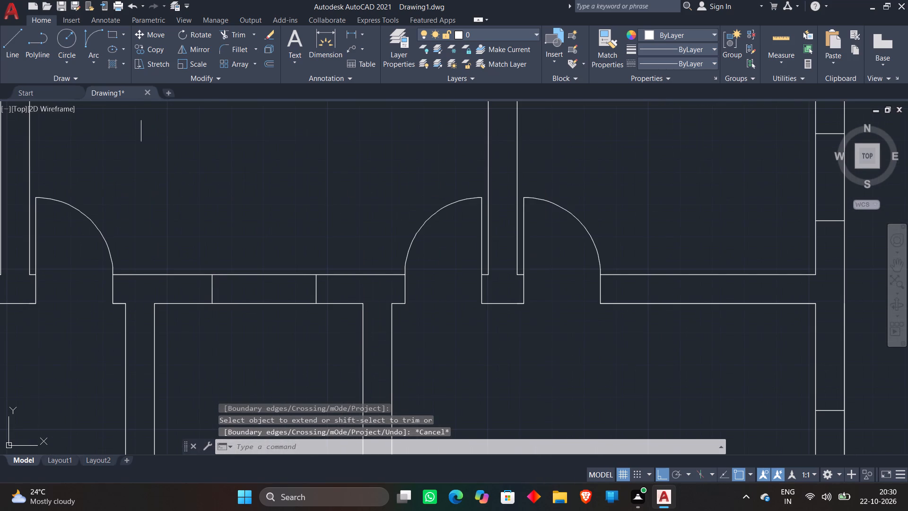
left_click(9, 53)
left_click(212, 286)
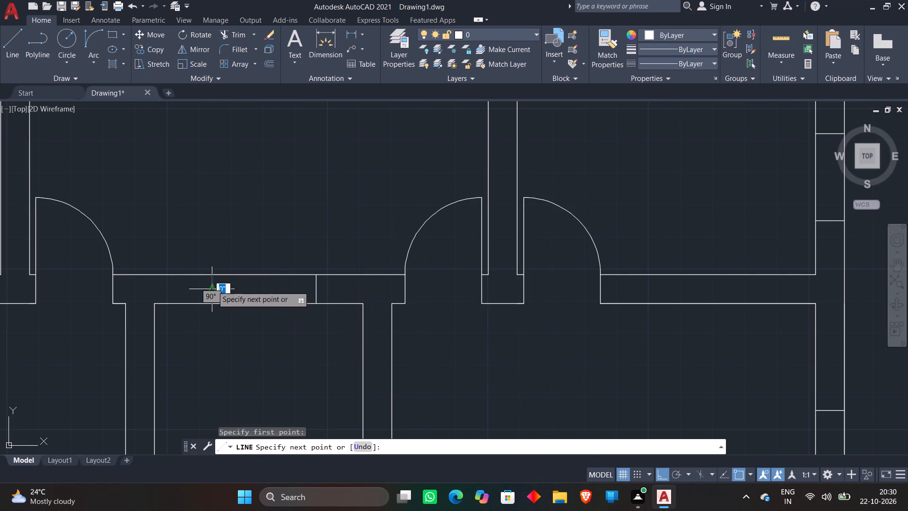
left_click(230, 289)
key("Escape")
type("ex")
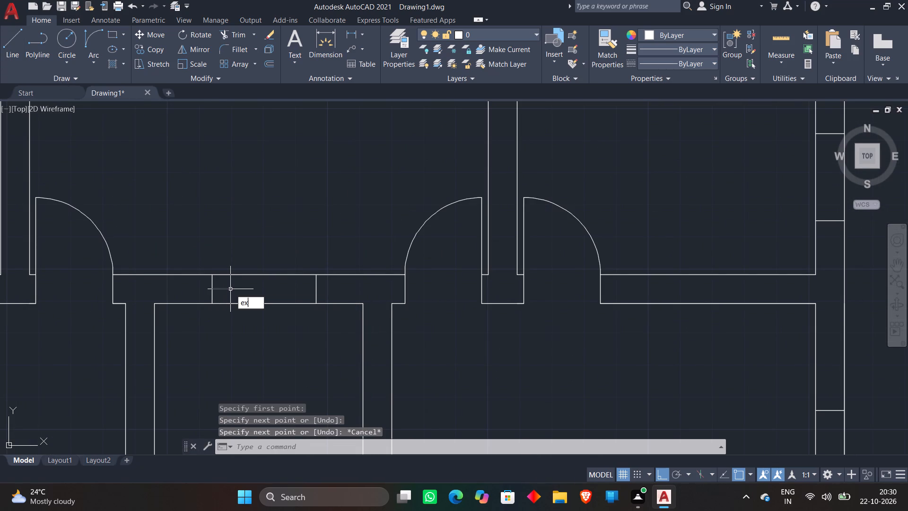
key("space")
left_click(228, 288)
key("Escape")
Draw a centre line down the top-right room's window in the outer right wall from its upper line's midpoint and extend it to the lower line.
scroll(244, 224, "down", 3)
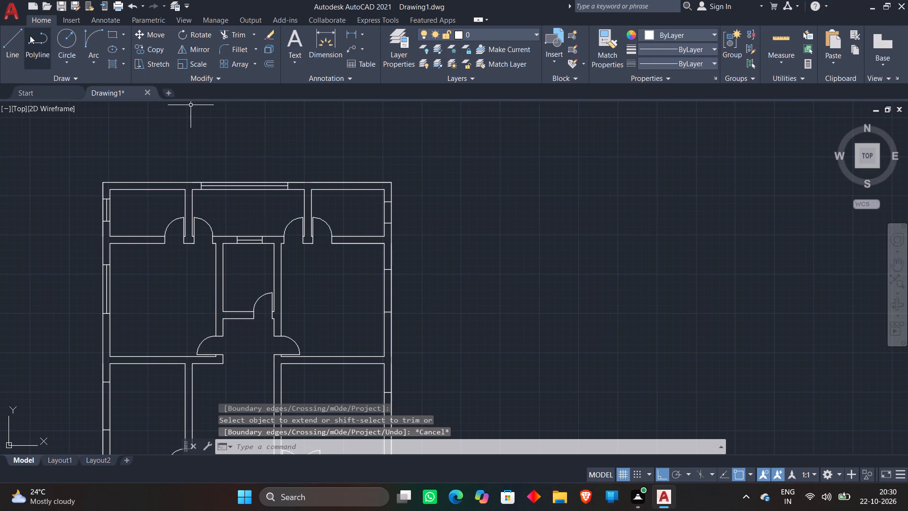
left_click(15, 49)
scroll(373, 220, "up", 3)
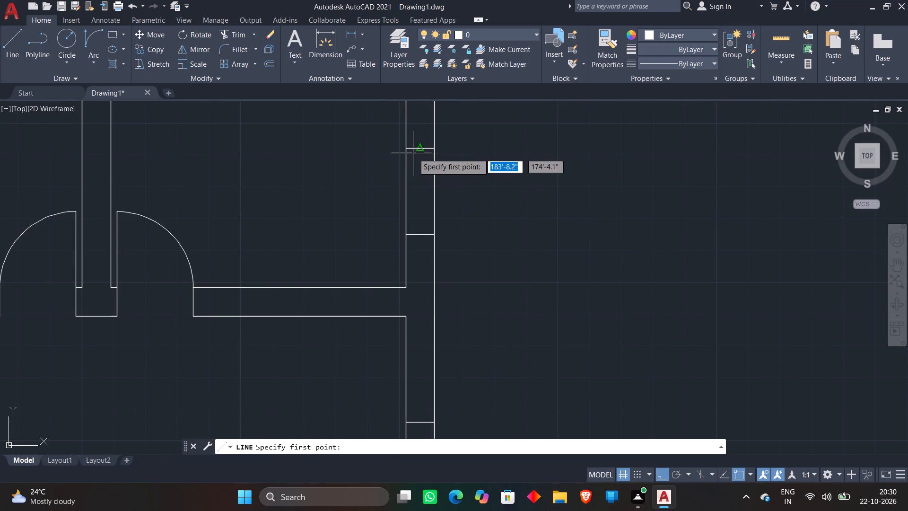
left_click(420, 149)
left_click(412, 201)
key("Escape")
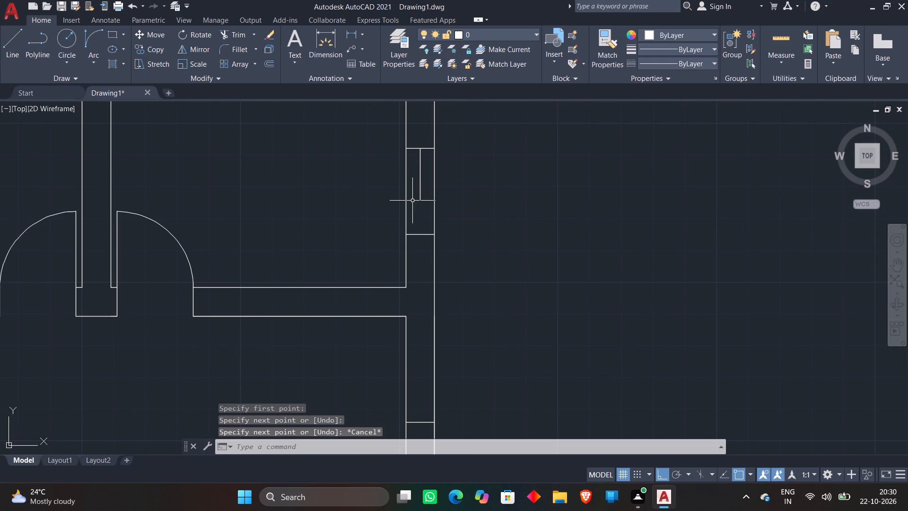
type("ex")
key("space")
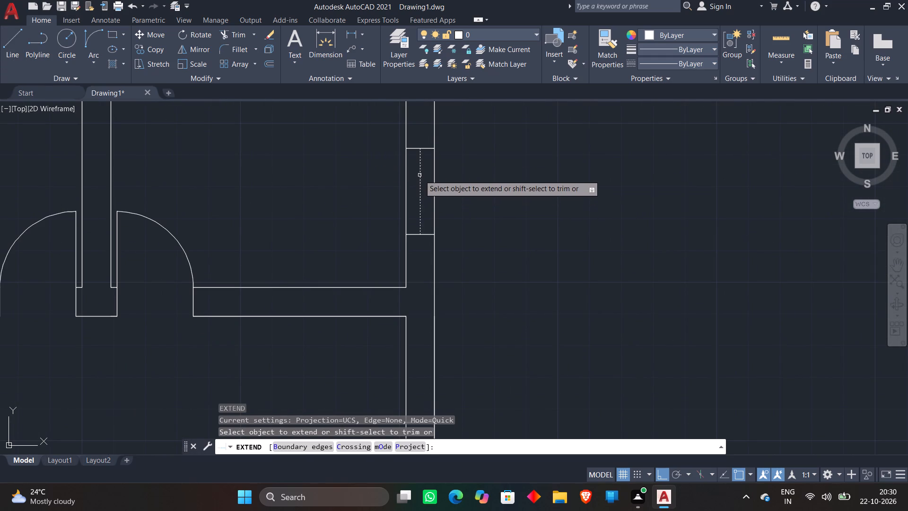
left_click(419, 175)
key("Escape")
Draw a centre line down the second-row right room's outer wall window from its upper line's midpoint and extend it to the lower line.
scroll(471, 167, "down", 3)
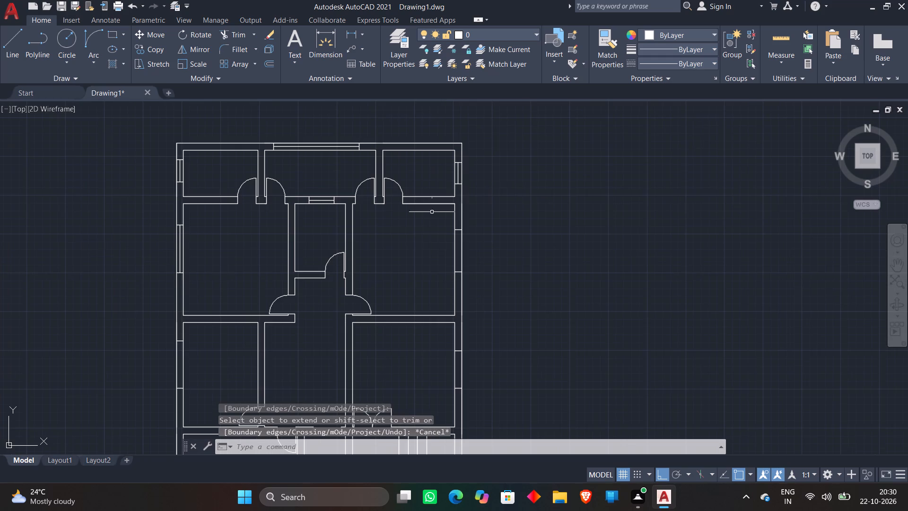
middle_click_drag(408, 279, 396, 228)
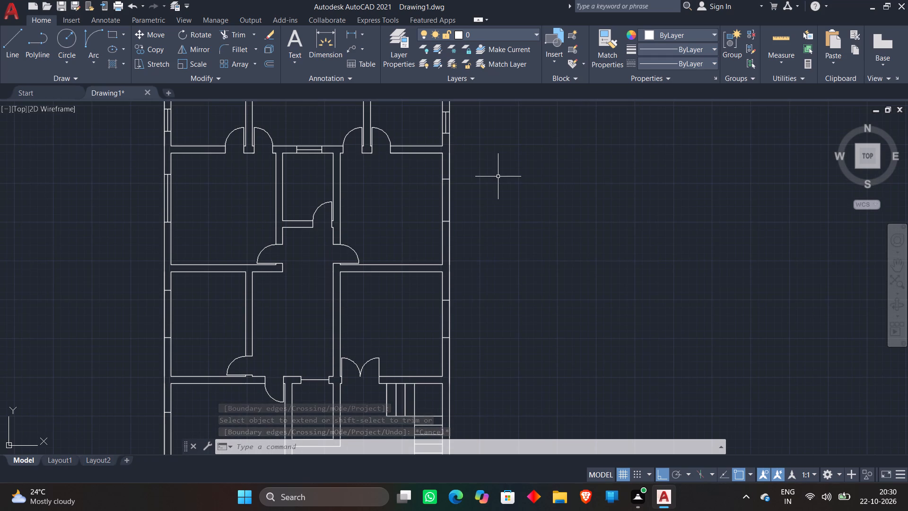
left_click(15, 38)
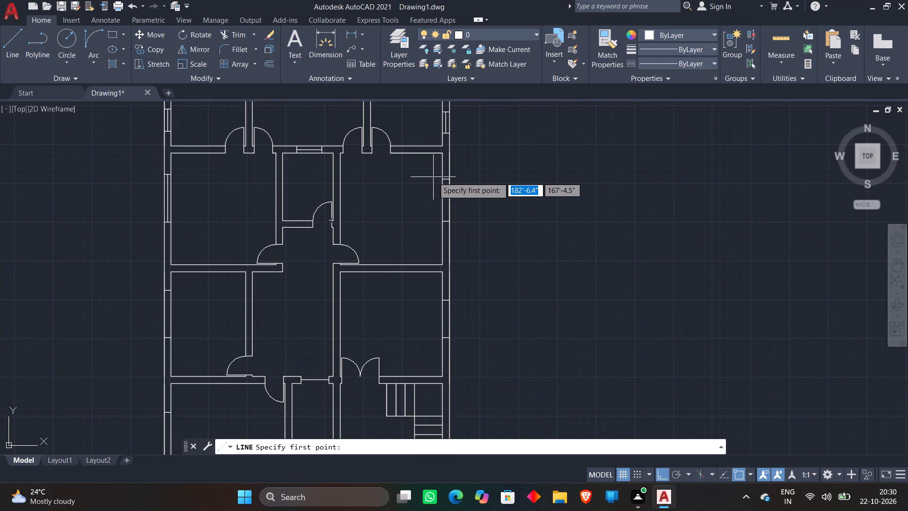
scroll(441, 175, "up", 2)
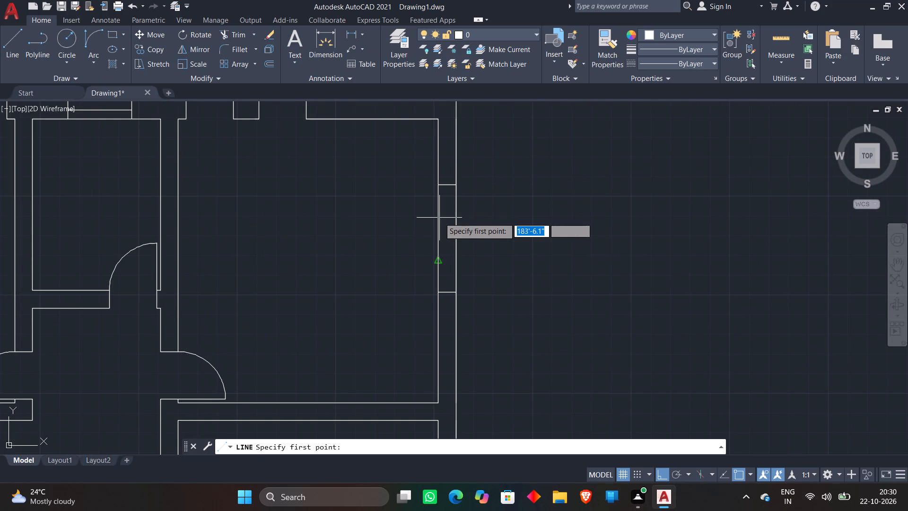
left_click(447, 186)
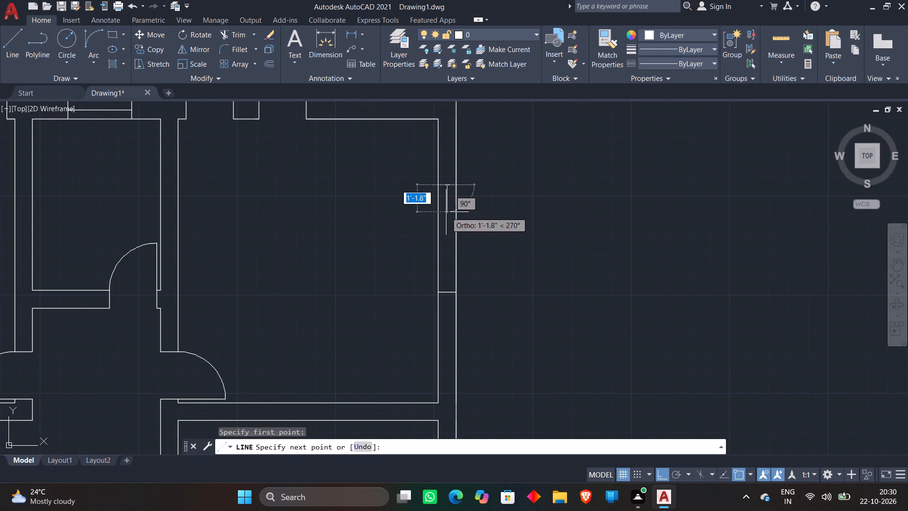
left_click(446, 212)
key("Escape")
type("ex")
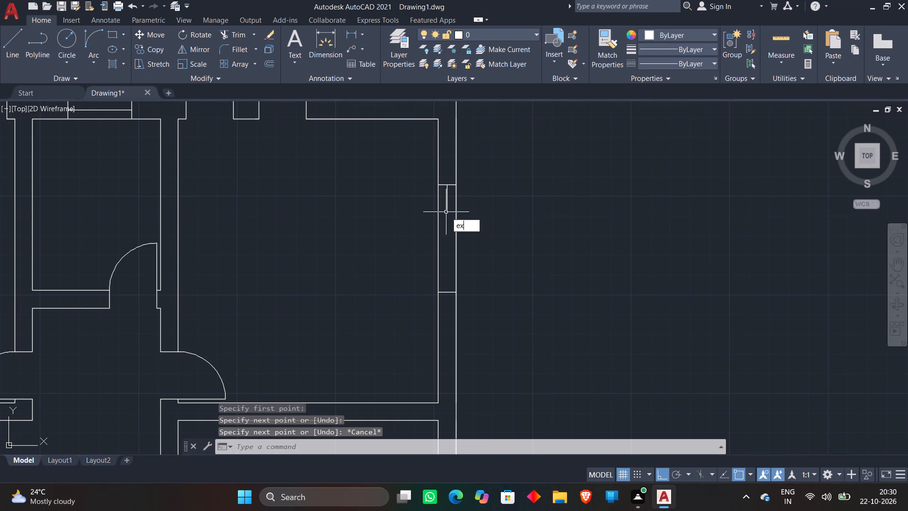
key("space")
left_click(446, 212)
key("Escape")
Draw a centre line down the third-row left room's outer wall window from its upper line's midpoint and extend it to the lower line.
scroll(498, 205, "down", 2)
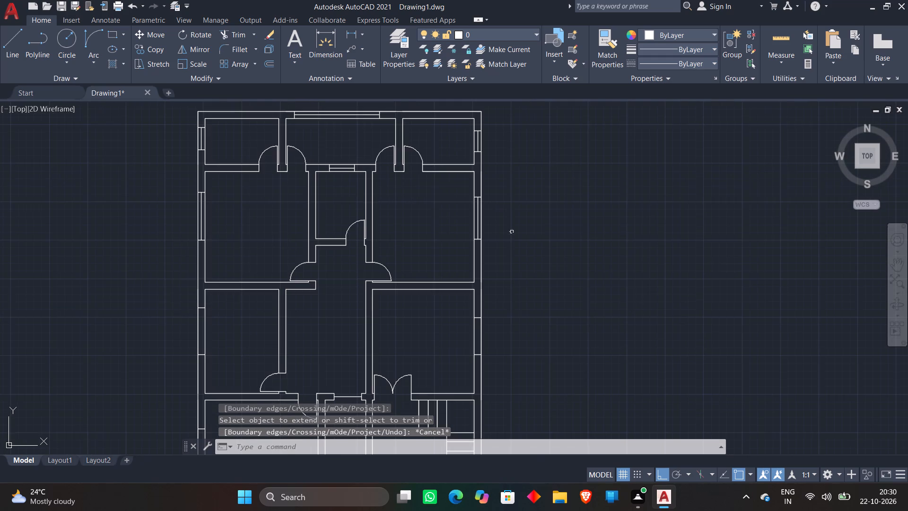
scroll(513, 233, "down", 1)
middle_click_drag(510, 255, 457, 170)
scroll(319, 168, "up", 2)
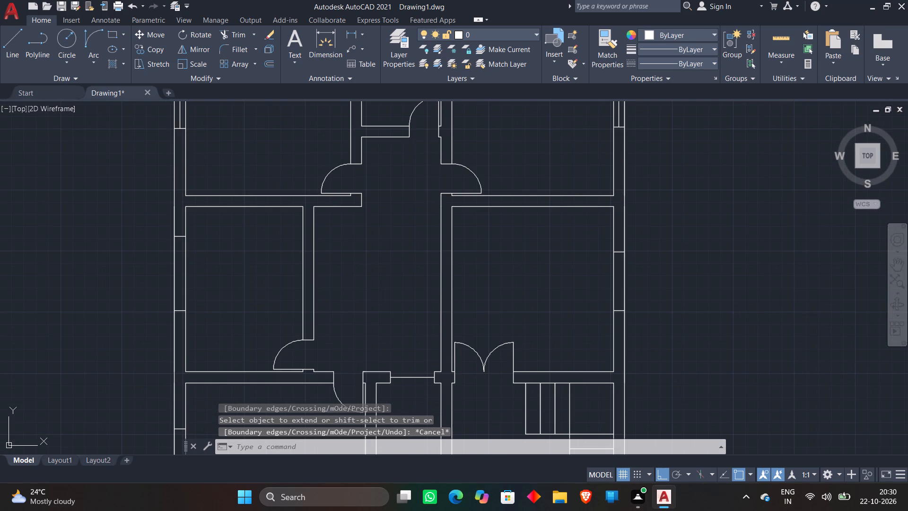
left_click(7, 47)
scroll(191, 248, "up", 2)
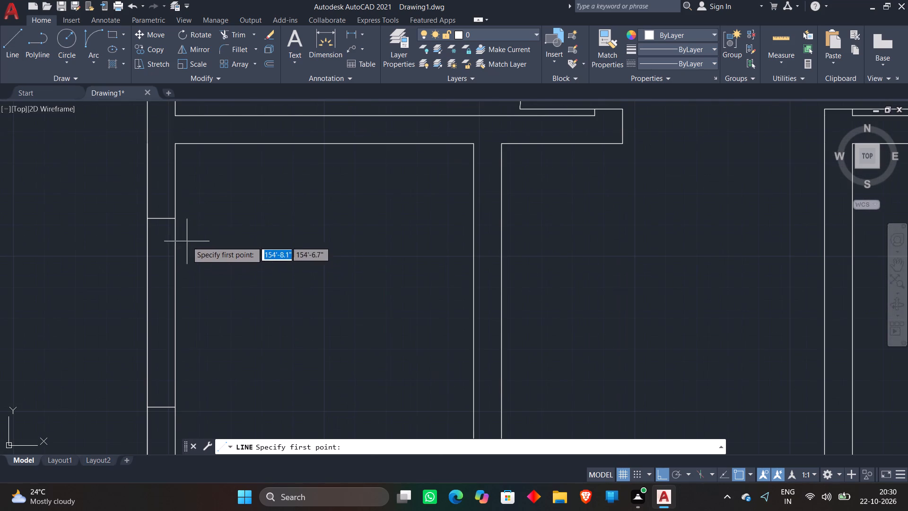
left_click(163, 220)
left_click(157, 264)
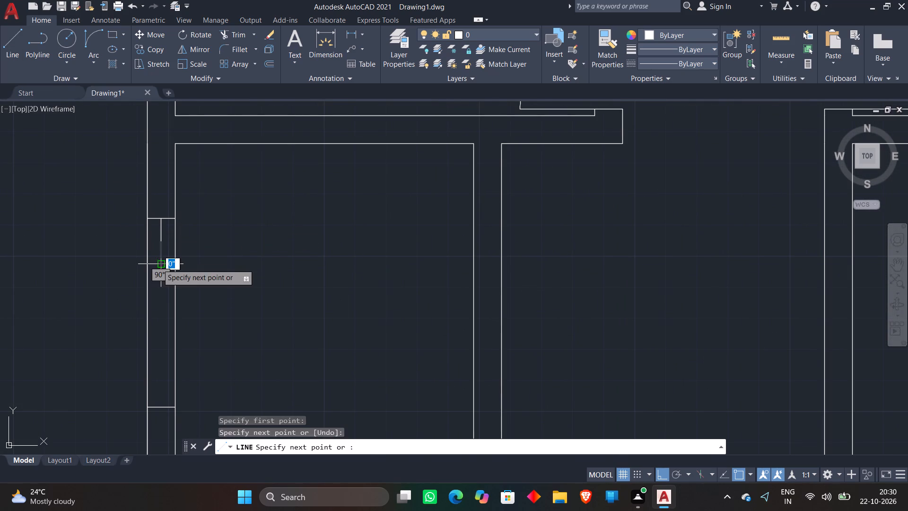
key("Escape")
type("ex")
key("space")
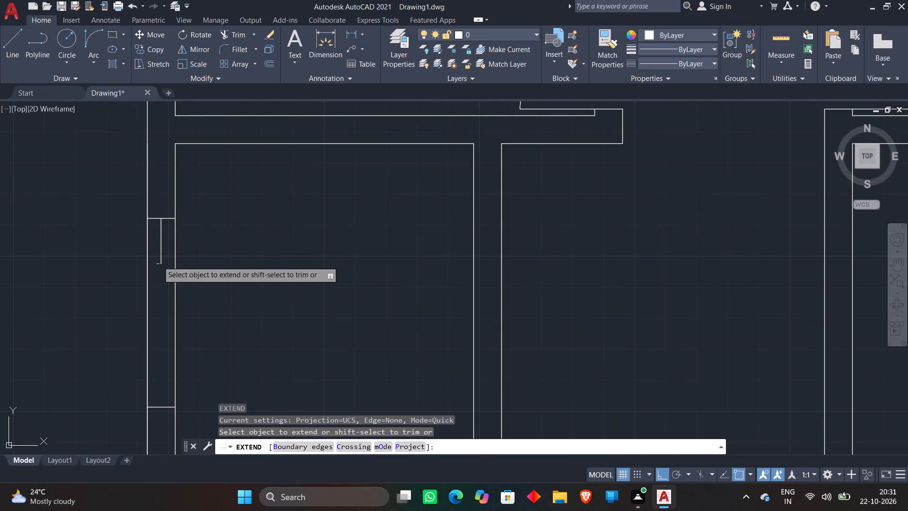
left_click(164, 249)
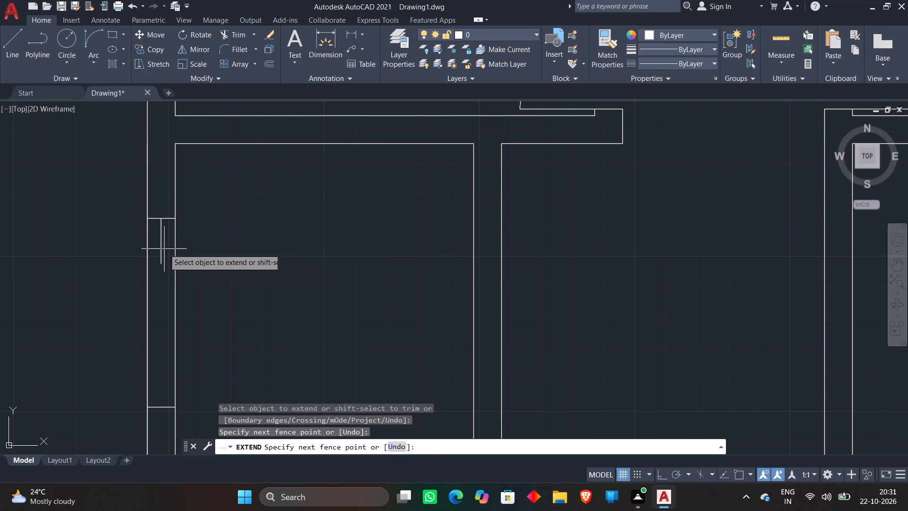
left_click(158, 261)
key("Escape")
scroll(307, 247, "down", 3)
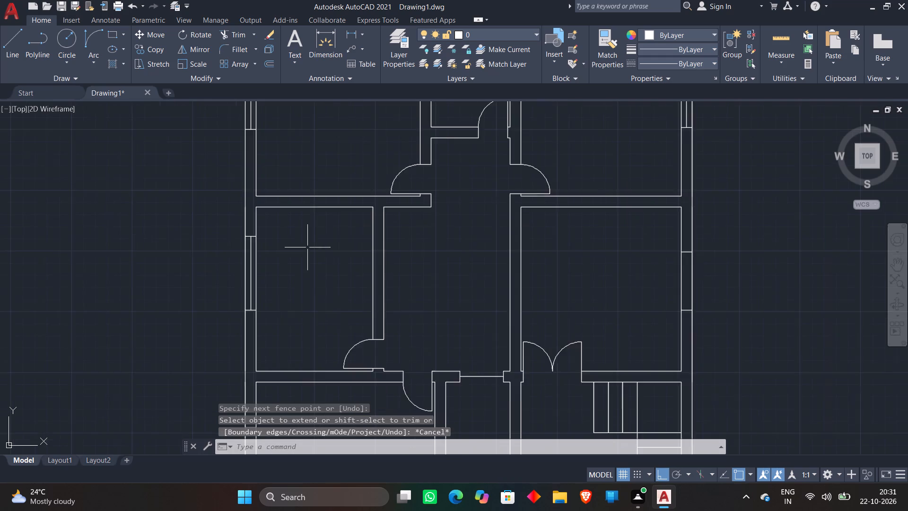
middle_click_drag(401, 257, 211, 259)
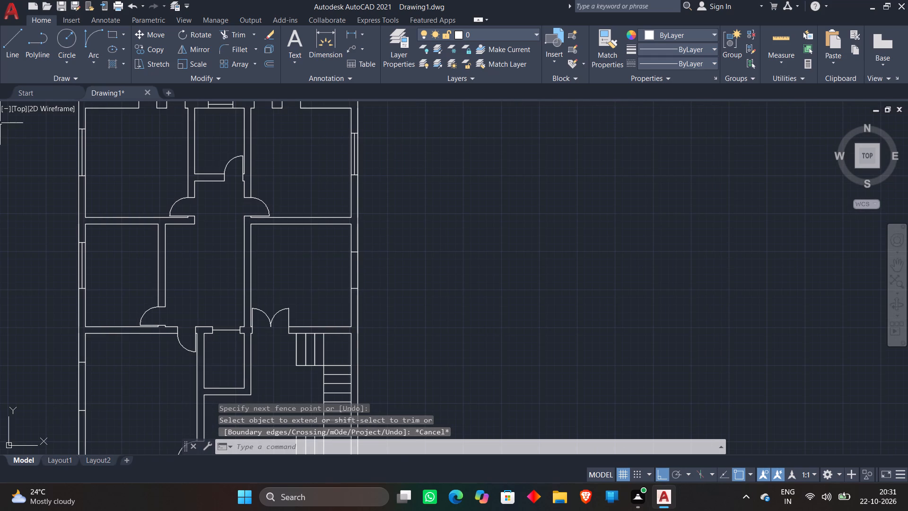
Draw a centre line down the third-row right room's outer wall window from its upper line's midpoint and extend it to the lower line.
left_click(20, 38)
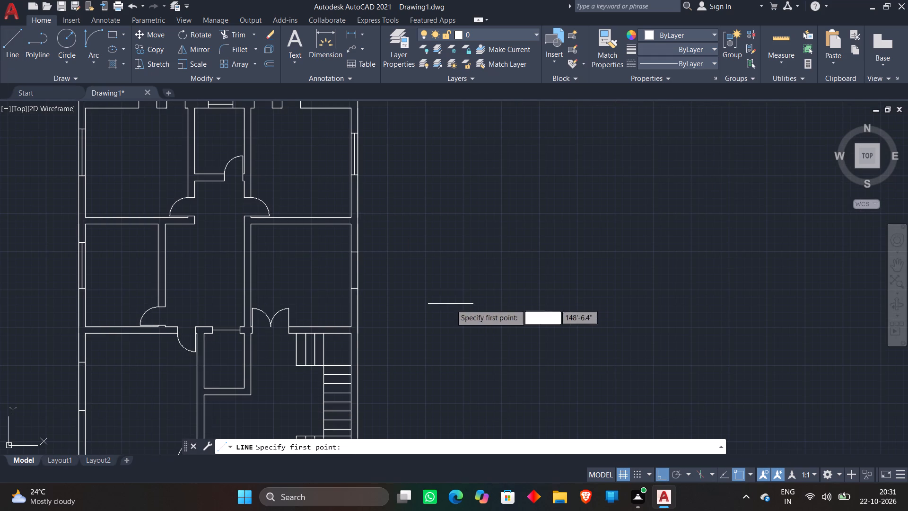
scroll(350, 259, "up", 3)
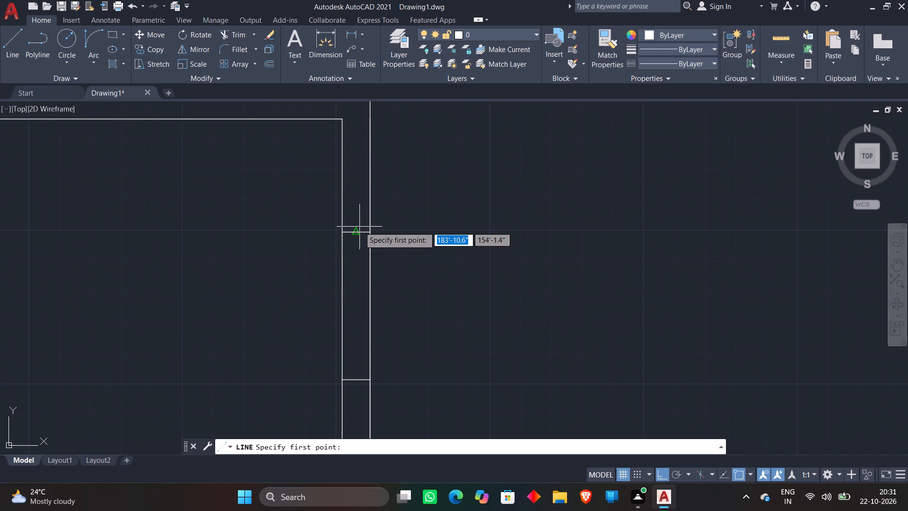
left_click(356, 234)
left_click(359, 269)
key("Escape")
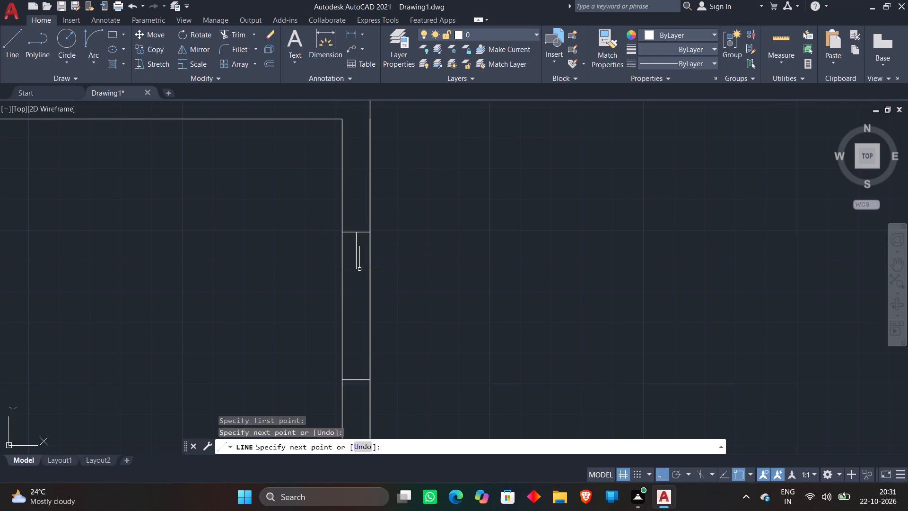
type("ex")
key("space")
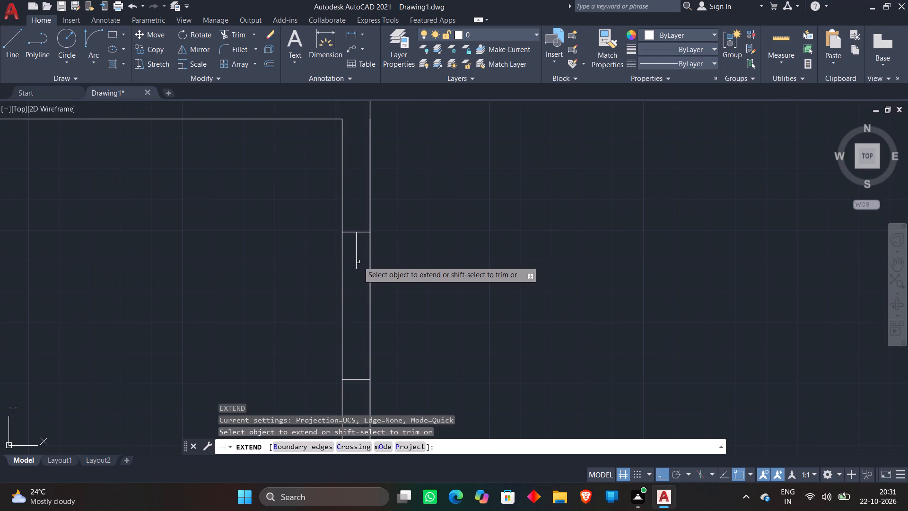
left_click(357, 257)
scroll(357, 257, "down", 3)
scroll(478, 256, "down", 1)
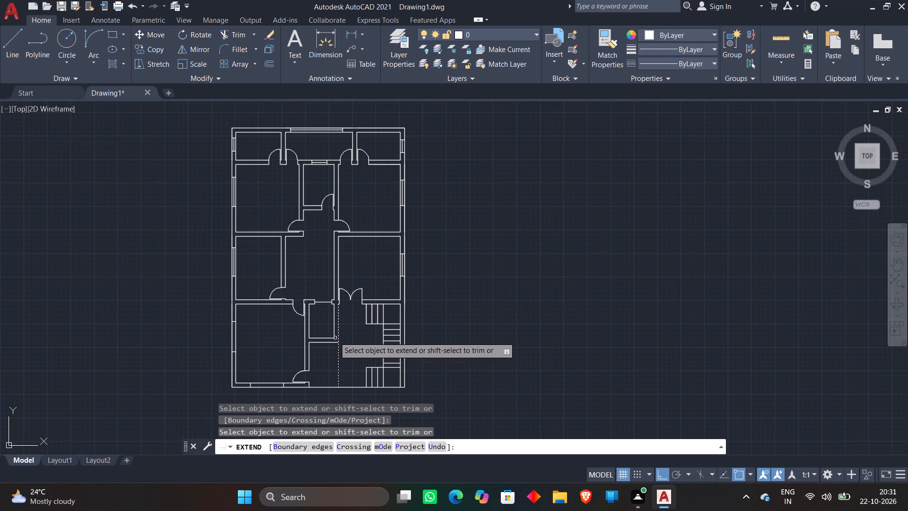
Extend the first tread line and the landing edge line of the upper stair flight across the wall above as window sides.
scroll(367, 318, "up", 3)
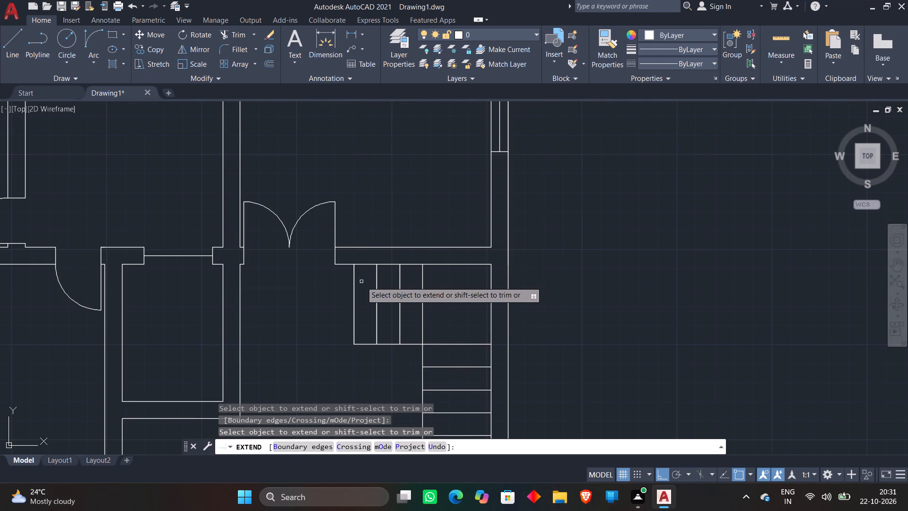
left_click(355, 277)
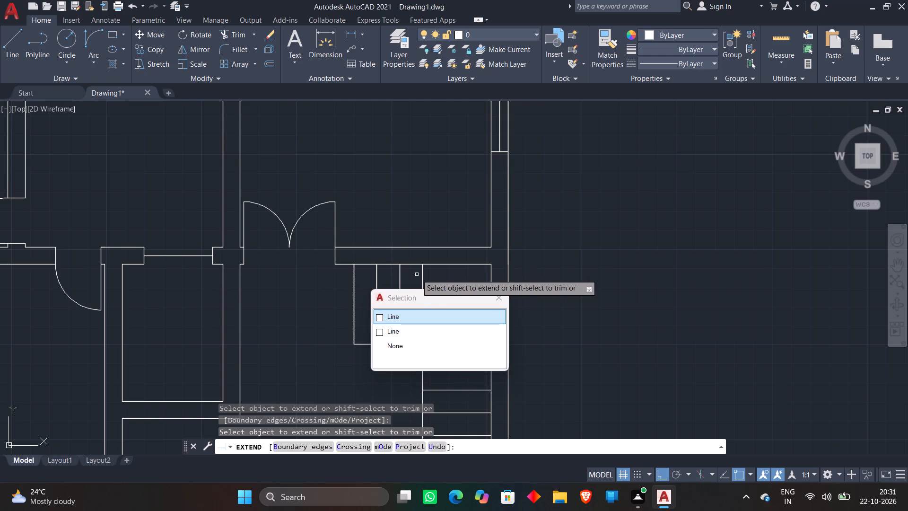
left_click(422, 273)
key("Escape")
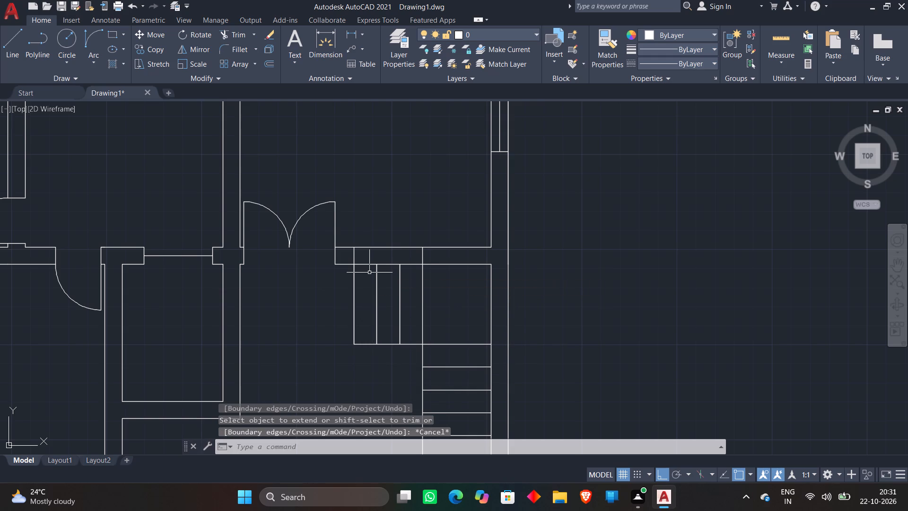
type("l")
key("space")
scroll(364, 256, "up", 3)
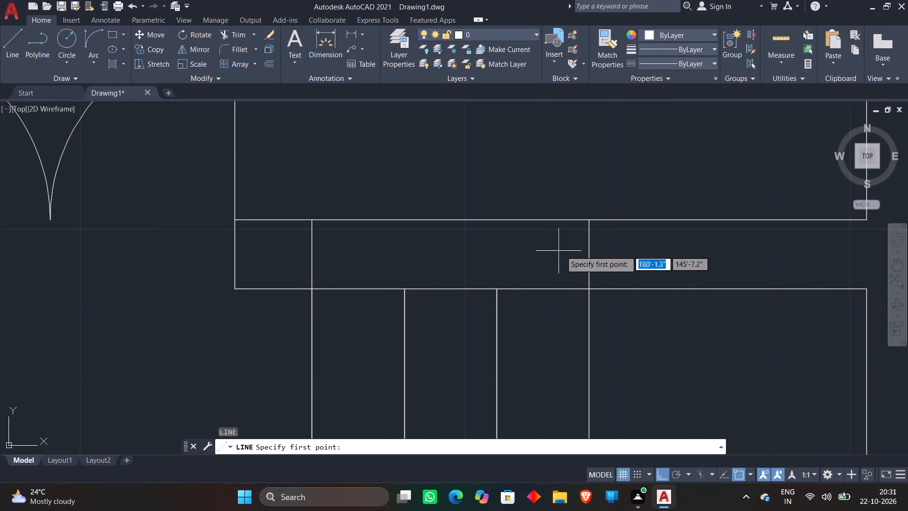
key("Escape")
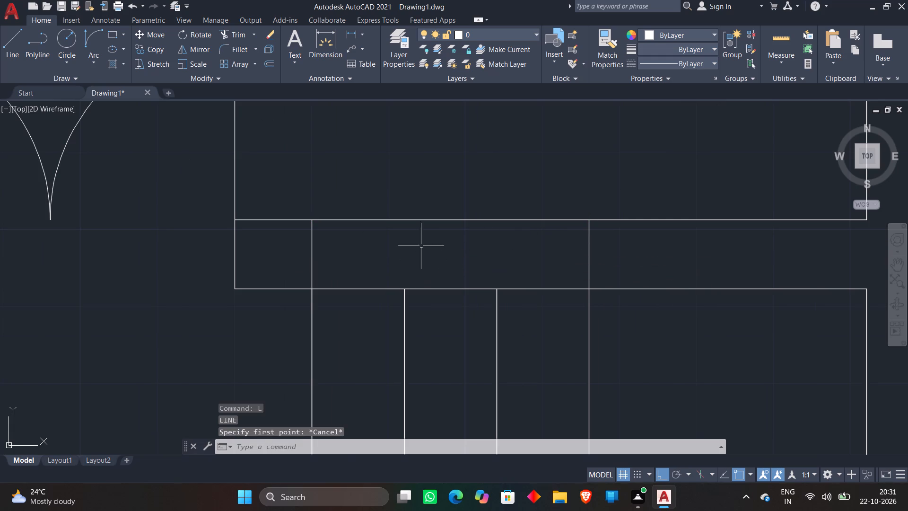
Offset the upper line of the wall above the stair 4.5" downward into the middle of the wall.
key("o")
key("Return")
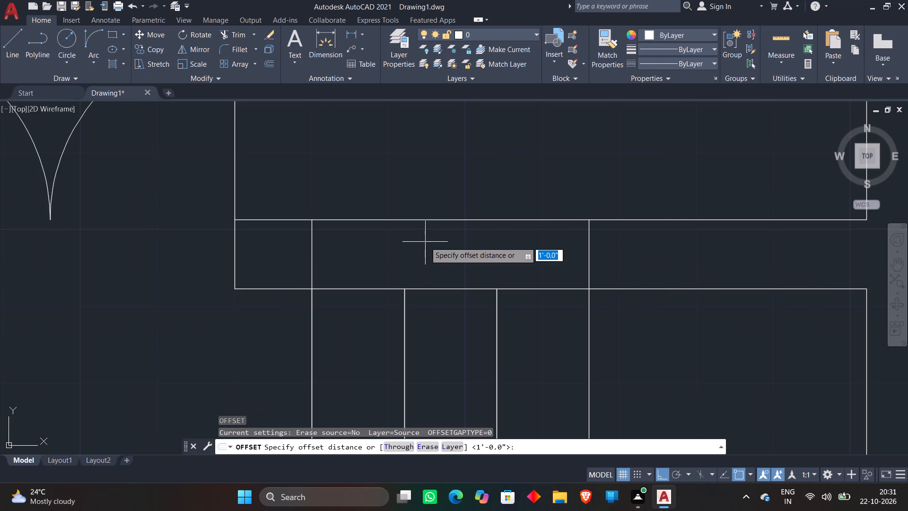
type("4.5\"")
key("Return")
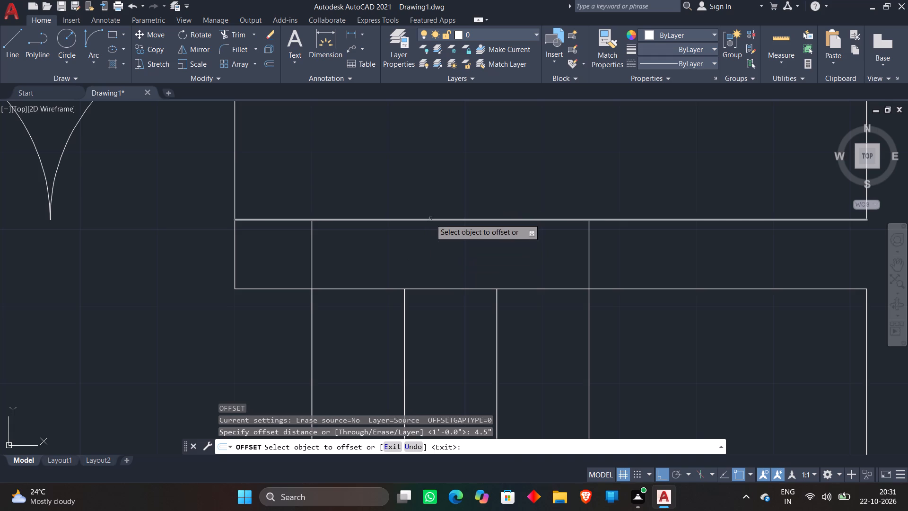
left_click(430, 219)
left_click(430, 254)
scroll(430, 254, "down", 1)
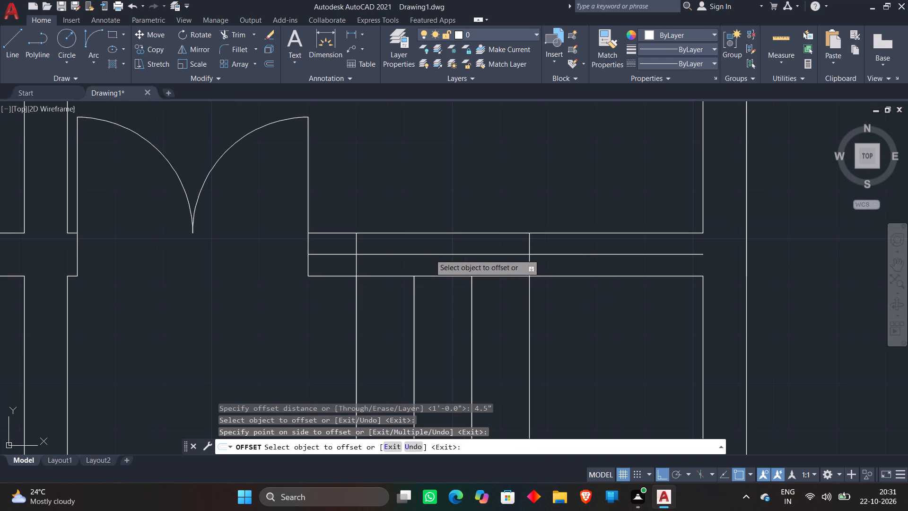
key("Escape")
Trim the offset line's ends outside both window sides in the wall above the stair.
type("tr")
key("space")
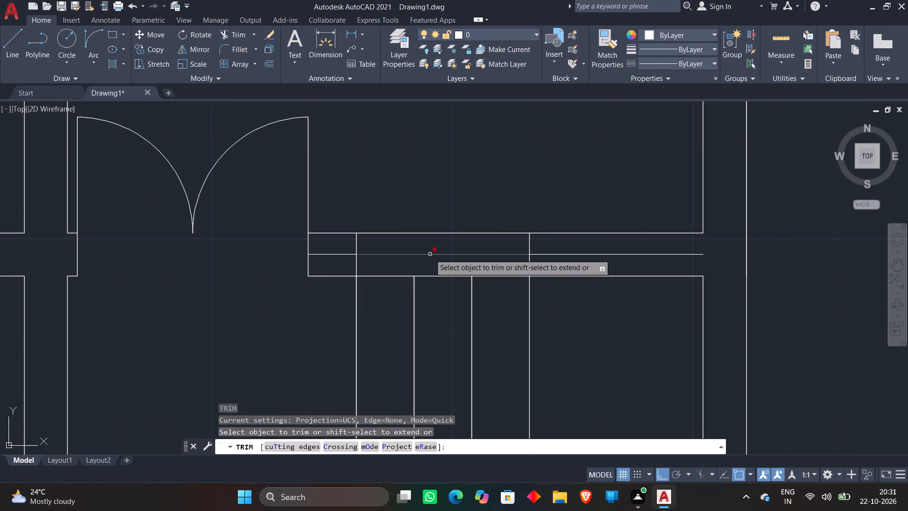
scroll(556, 268, "up", 1)
left_click(556, 259)
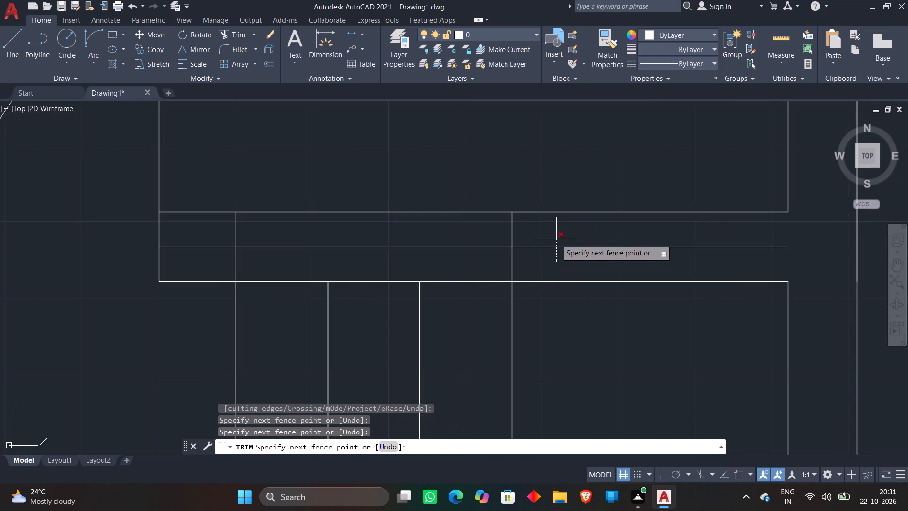
left_click(556, 239)
left_click(199, 238)
left_click(199, 255)
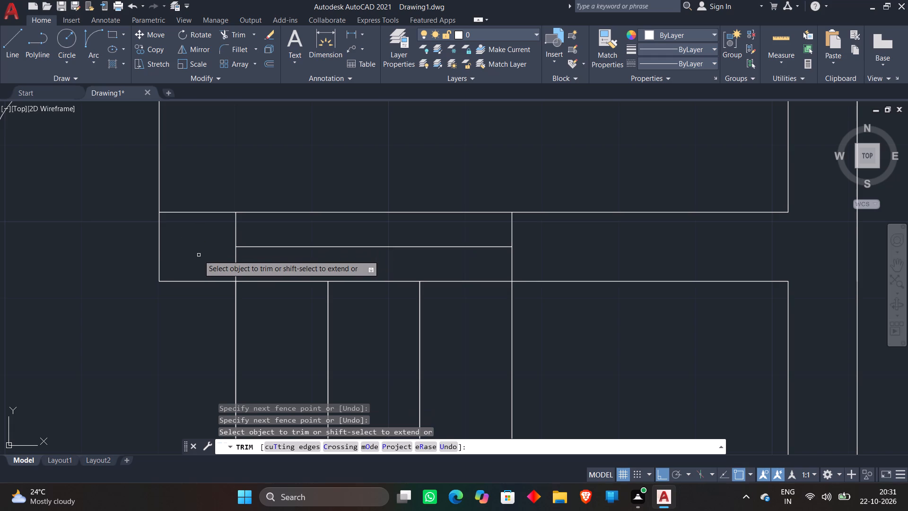
key("Escape")
Draw a centre line down the bottom-left room's left outer wall window from its upper line's midpoint and extend it to the lower line.
scroll(300, 239, "down", 5)
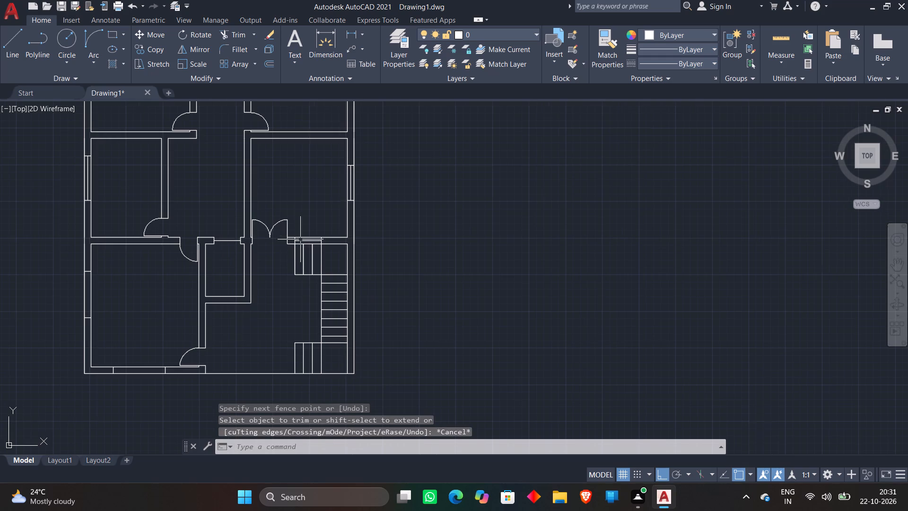
middle_click_drag(110, 304, 183, 291)
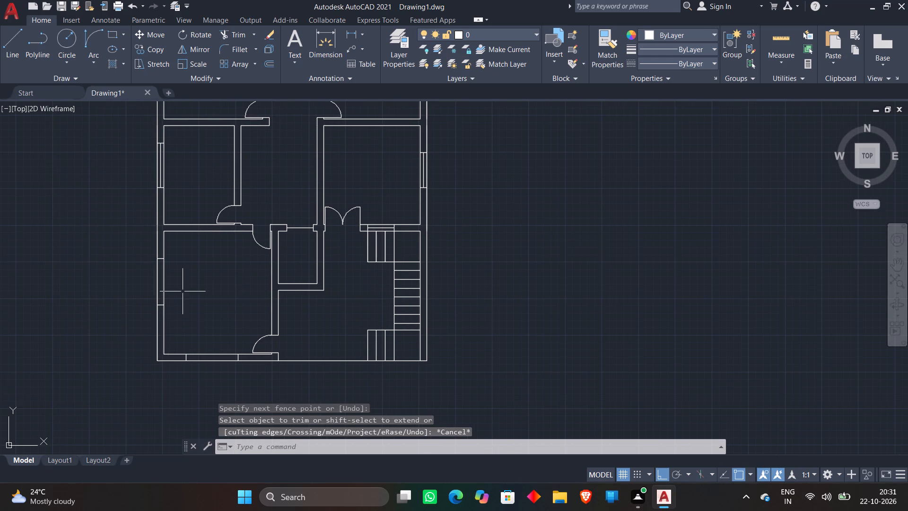
type("l")
key("space")
scroll(155, 277, "up", 3)
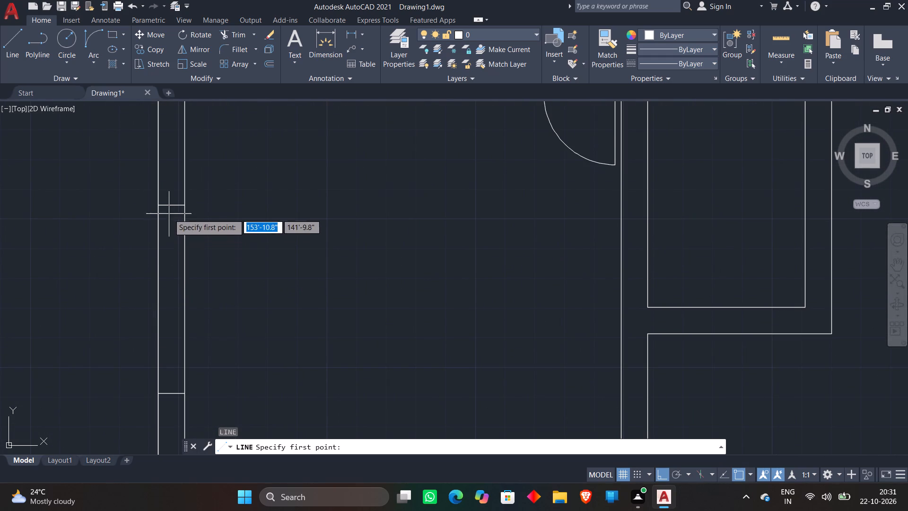
left_click(169, 206)
left_click(166, 232)
key("Escape")
type("ex")
key("space")
left_click(172, 218)
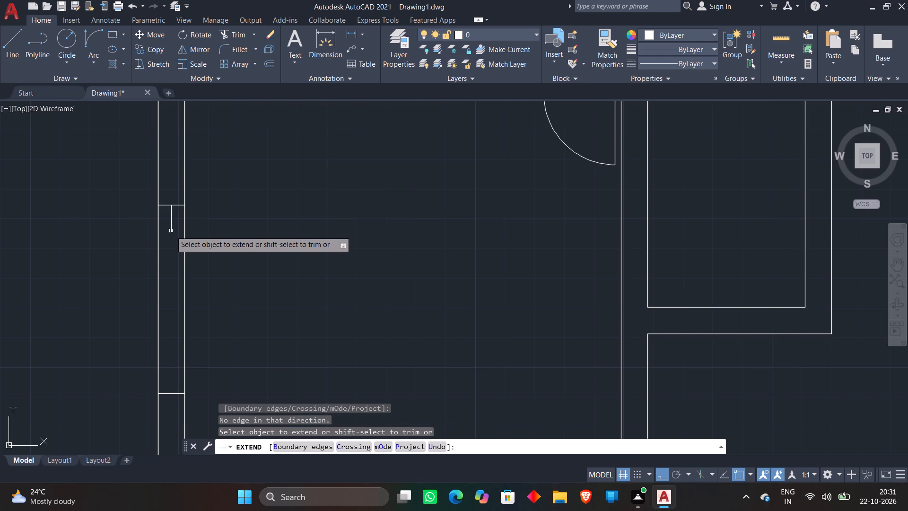
left_click(171, 229)
key("Escape")
Draw a horizontal centre line in the bottom-left room's bottom wall window from its left line's midpoint and extend it to the right line.
scroll(302, 223, "down", 2)
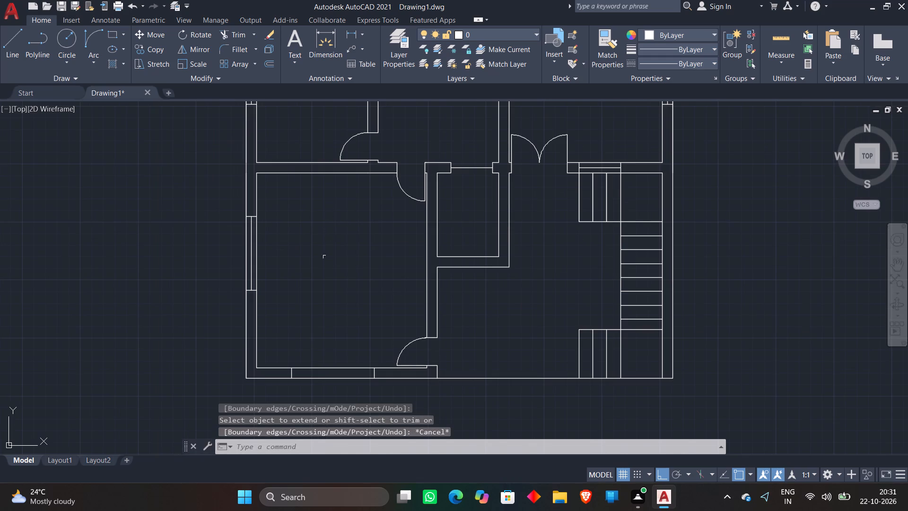
middle_click_drag(333, 268, 315, 219)
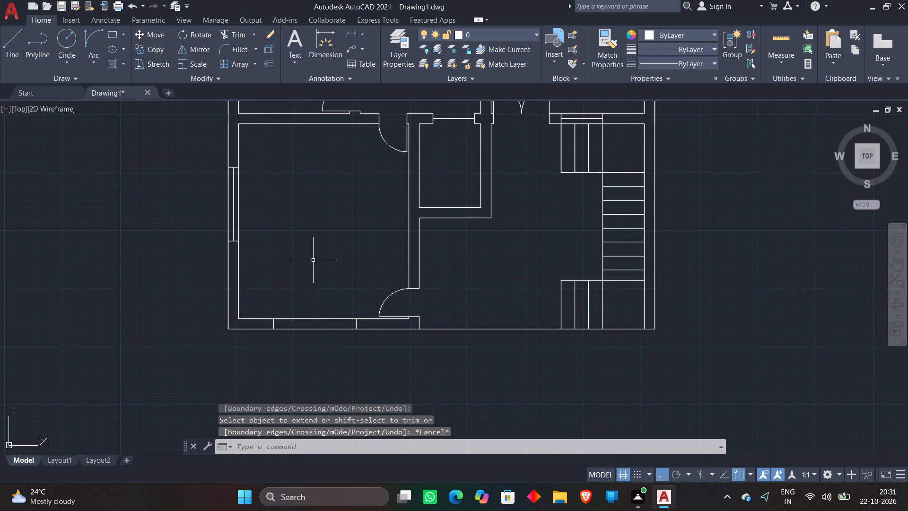
key("l")
key("space")
scroll(276, 317, "up", 2)
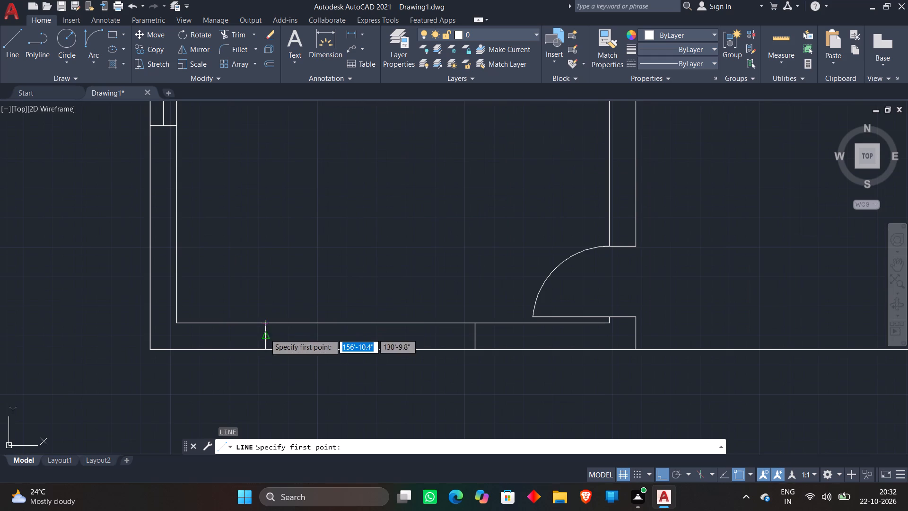
left_click(264, 334)
left_click(285, 333)
key("Escape")
type("ex")
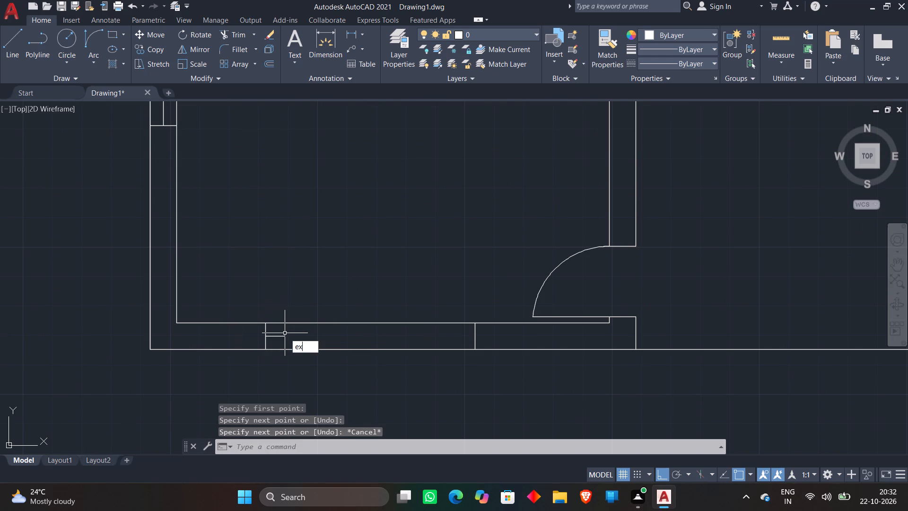
key("space")
left_click(281, 335)
key("Escape")
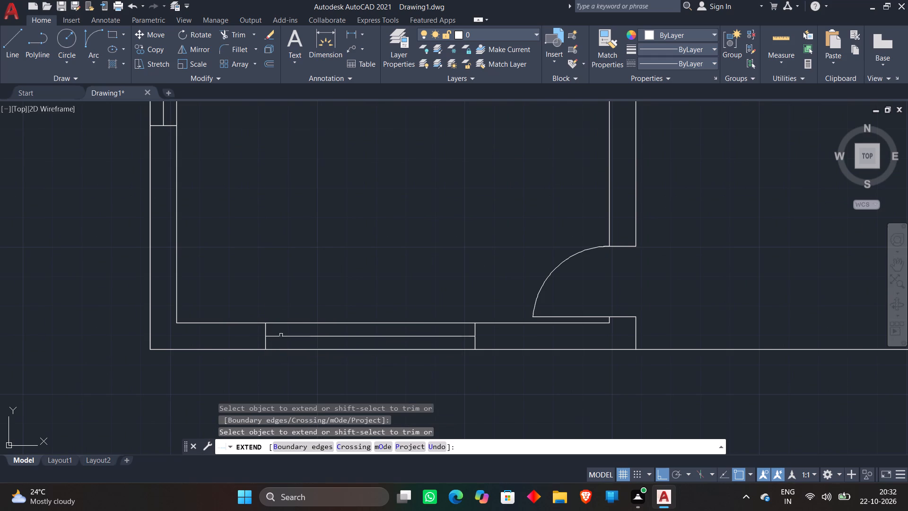
Start single-line text outside the plan, left of the upper bedroom, with height 1 and rotation 0, reading WC+BATH and 8'X5' on separate lines.
scroll(351, 278, "down", 6)
middle_click_drag(359, 237, 348, 288)
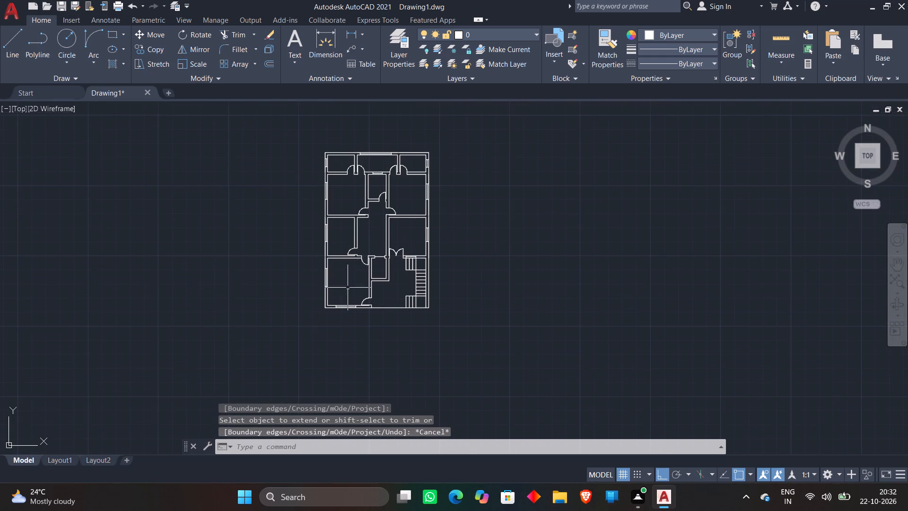
scroll(411, 252, "up", 1)
middle_click(488, 209)
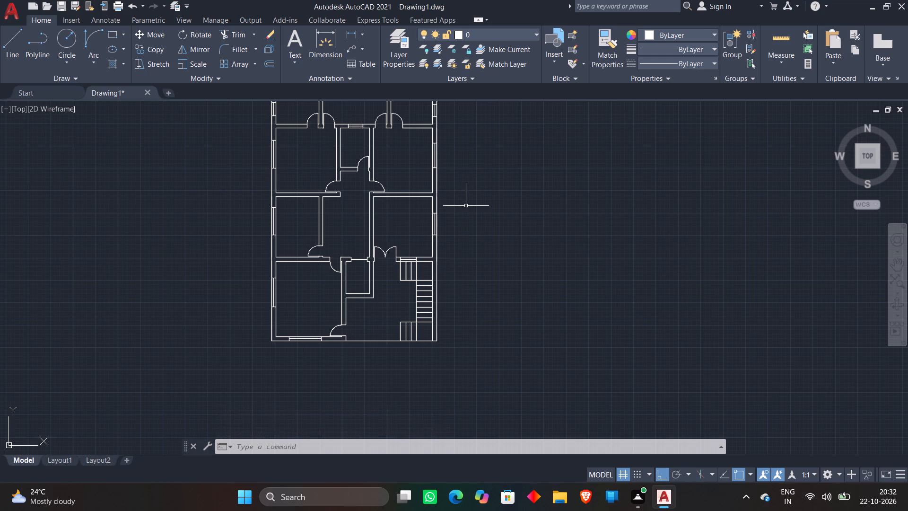
scroll(472, 207, "down", 1)
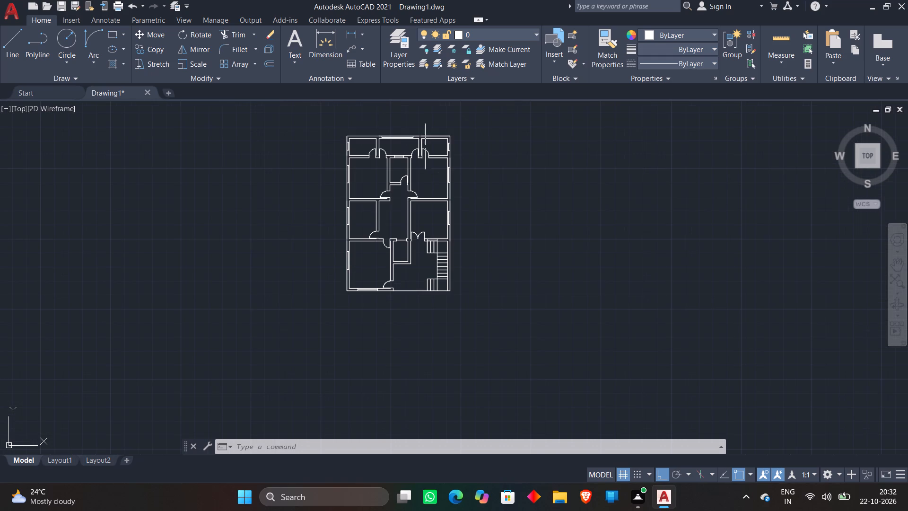
scroll(489, 147, "up", 1)
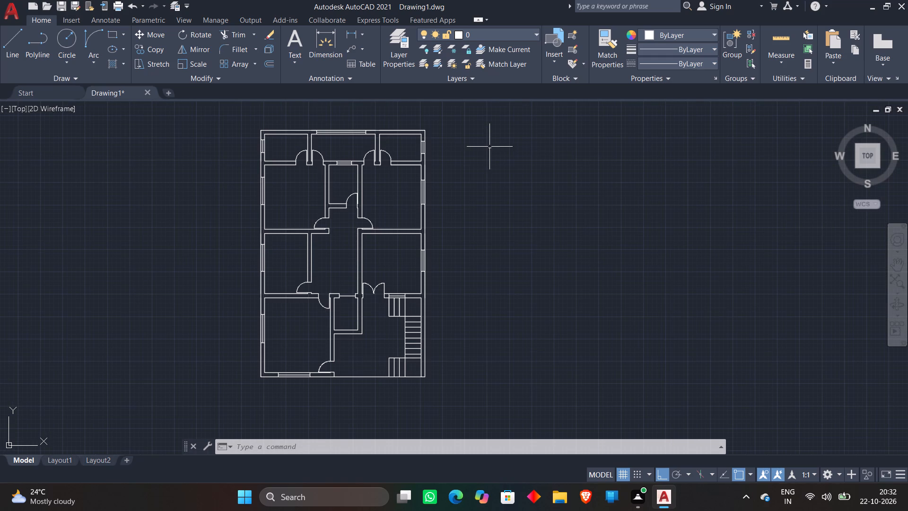
type("text")
key("Return")
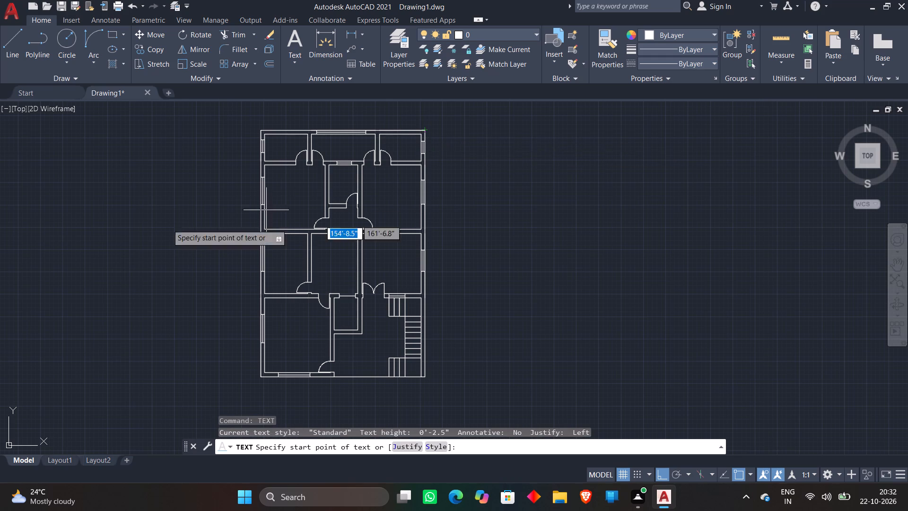
left_click(134, 203)
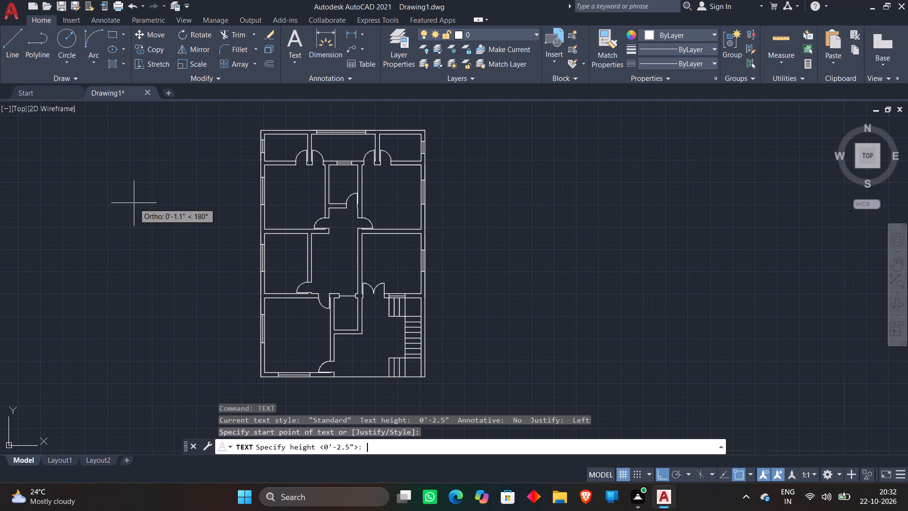
type("WC")
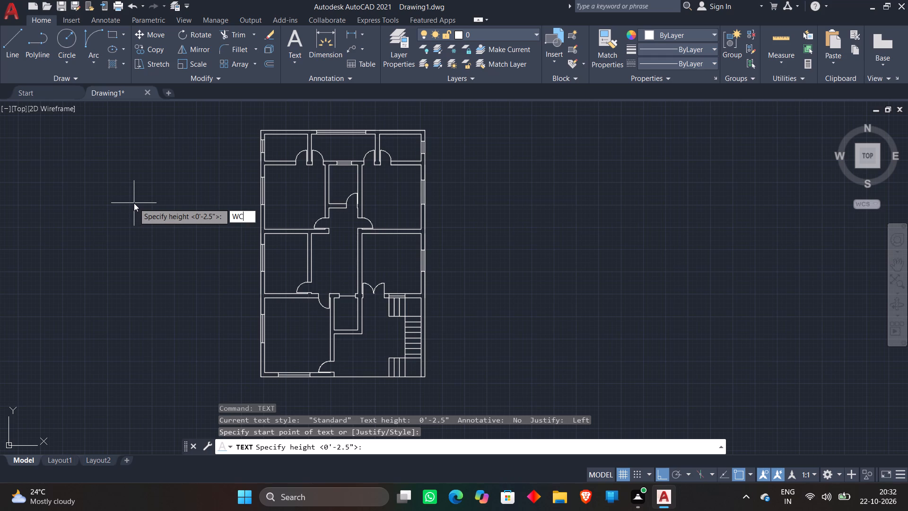
key("shift+plus")
key("BackSpace")
key("BackSpace")
key("BackSpace")
key("1")
key("Return")
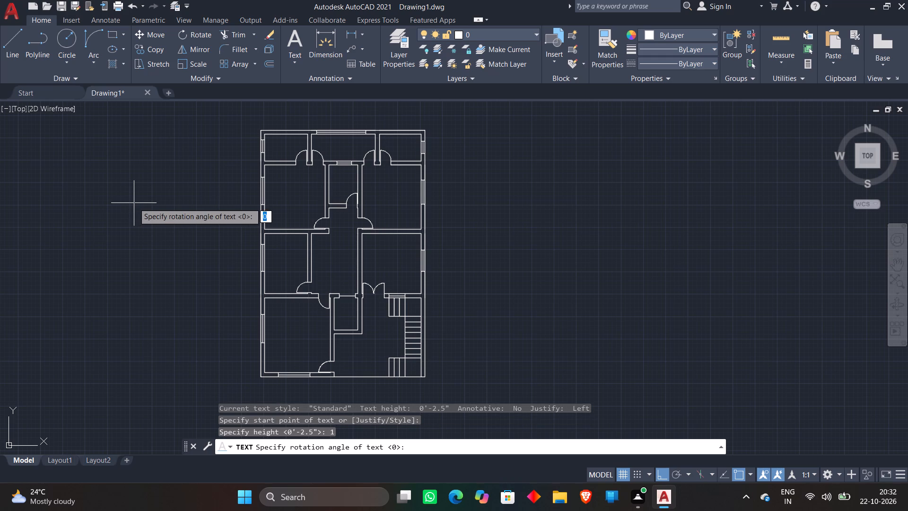
key("0")
key("Return")
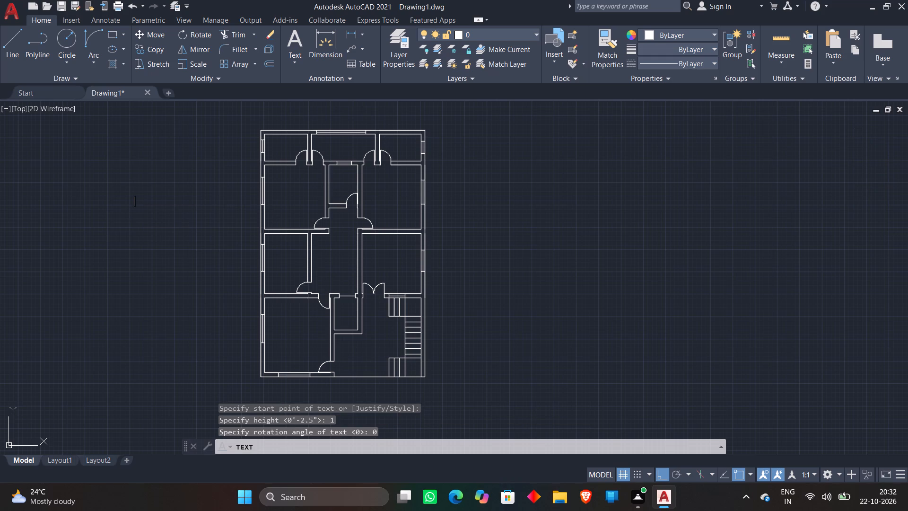
type("WC")
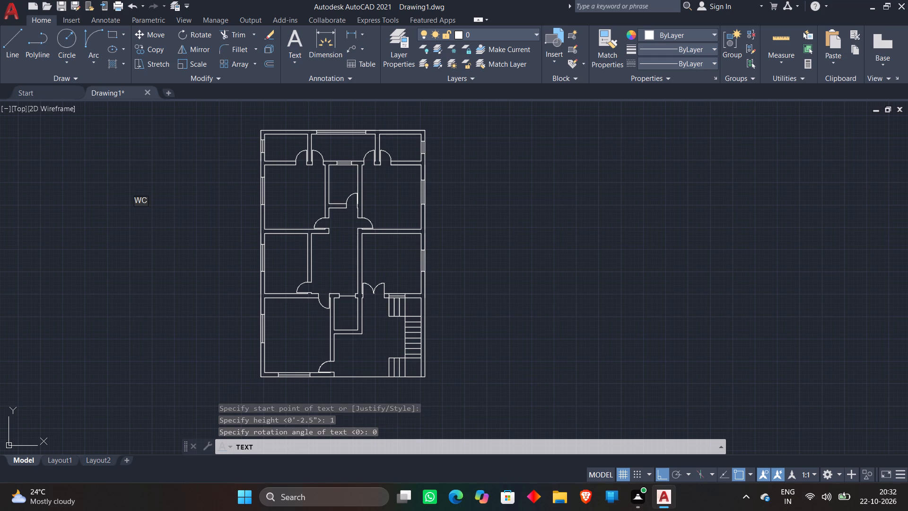
type("+BAT")
key("h")
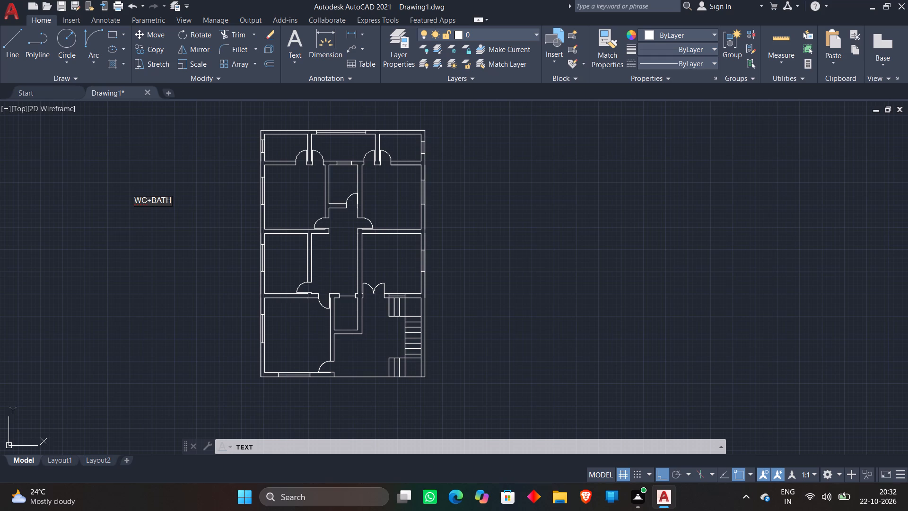
key("Return")
type("8'X5'")
key("Return")
Add the verandah label below the first label as two text lines, VERANDAH and 11'11"X5'.
type("VERANDAH")
key("Return")
type("11'11\"X")
type("5'")
key("Return")
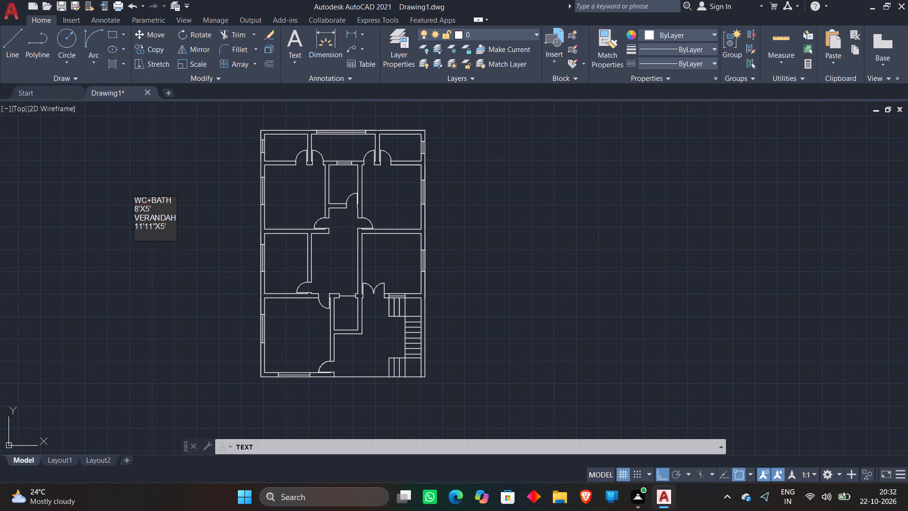
Add a second bathroom label below the verandah label as two text lines, WC+BATH and 7'9"X5'.
type("WC")
type("+B")
type("ATH")
key("Return")
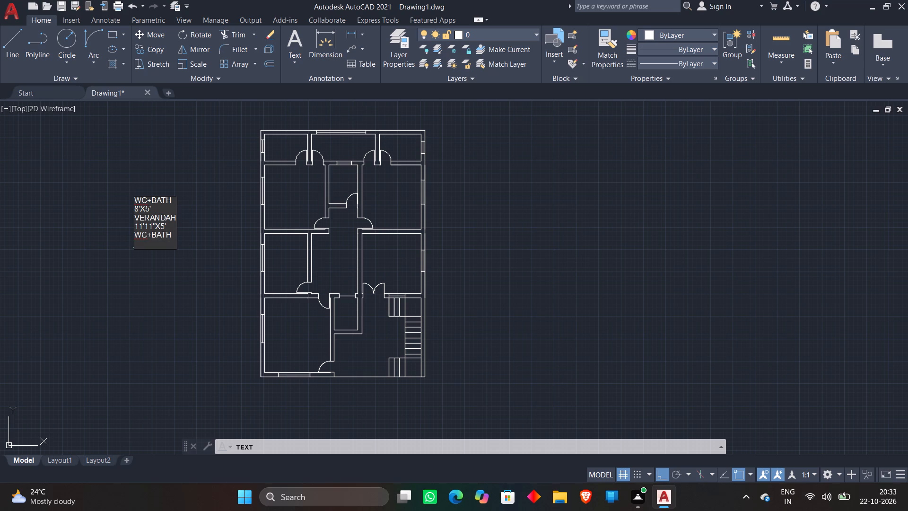
type("7'9\"")
key("x")
type("5'")
key("Return")
Add the bedroom label at the end of the text list as two lines, BEDROOM and 11'3"X12'.
type("BEDROOM")
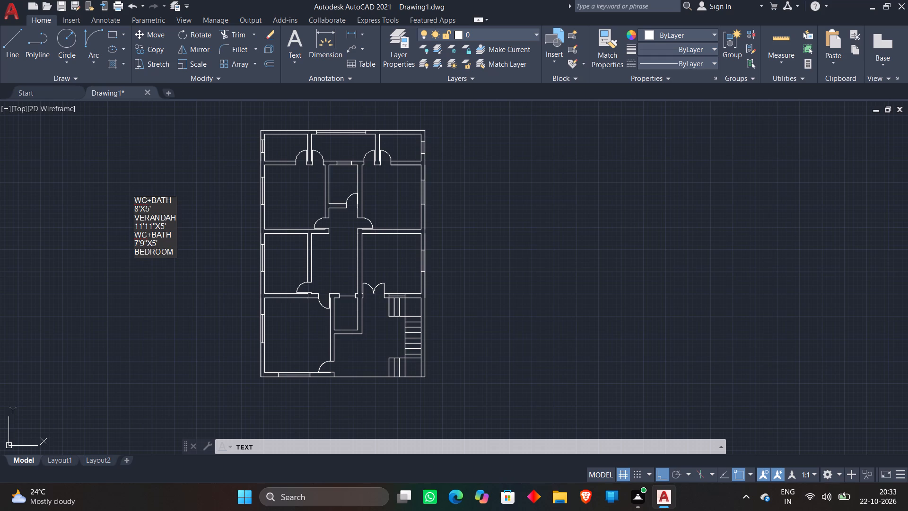
key("Return")
type("11'3\"X")
type("12'")
key("Return")
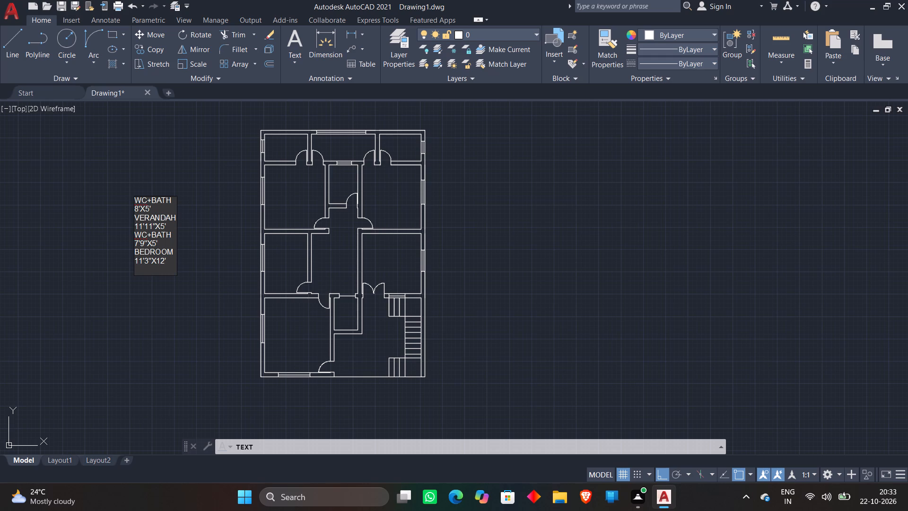
Add a third bathroom label below the bedroom label as two text lines, WC+BATH and 5'5"X7'5".
type("WC")
key("shift+plus")
type("BATH")
key("Return")
type("5'")
type("5\"")
key("x")
type("7'")
type("5\"")
key("Return")
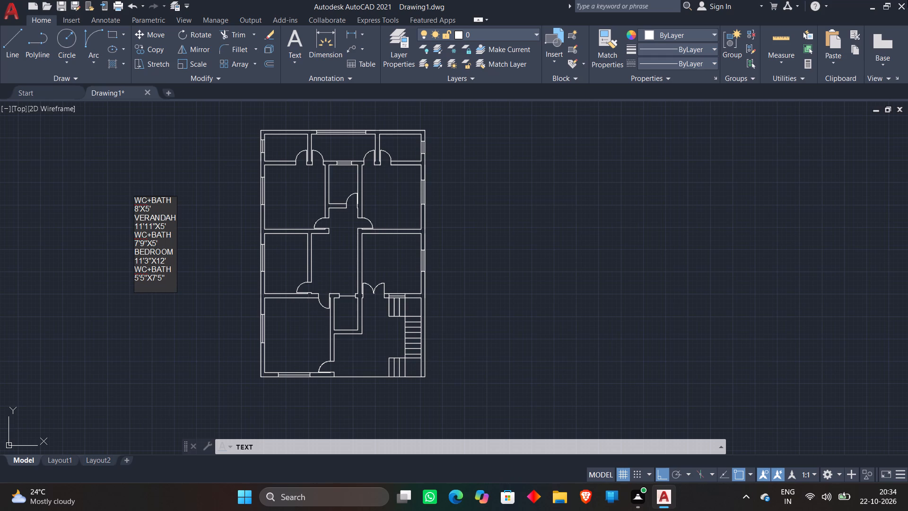
Add the kitchen label at the end of the text list as two lines, KITCHEN and 8'X11'3".
type("KITCHEN")
key("Return")
type("8'X")
type("11'3\"")
key("Return")
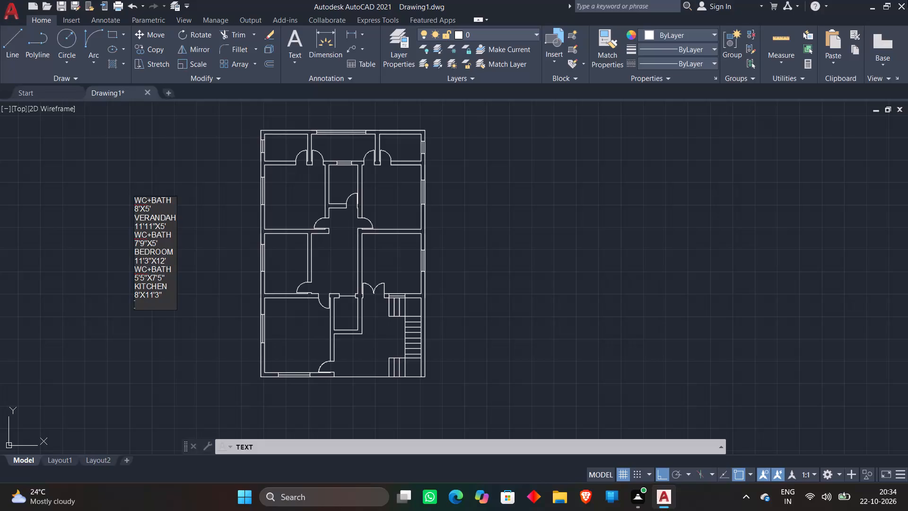
Add the dining label at the end of the text list as two lines, DINING and 8'8"X11'3".
type("DINING")
key("Return")
type("8'8\"")
key("x")
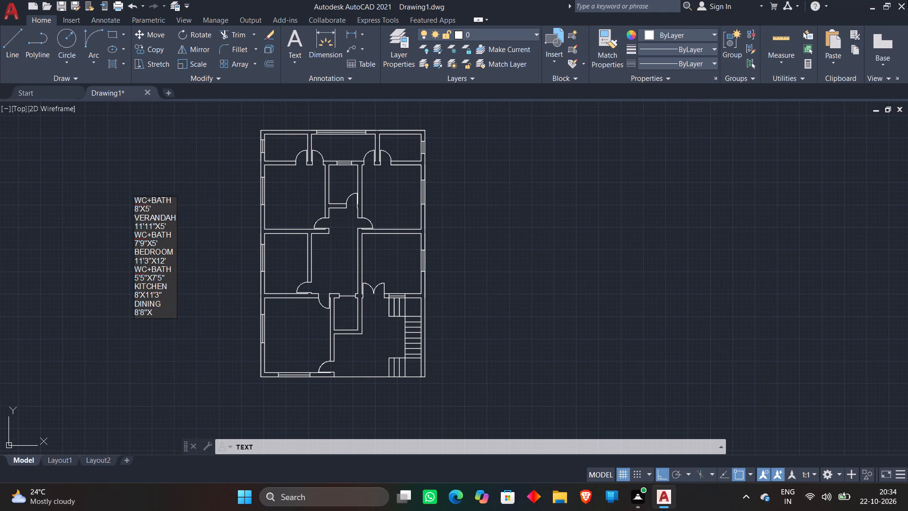
type("11'")
key("3")
key("shift+quotedbl")
key("Return")
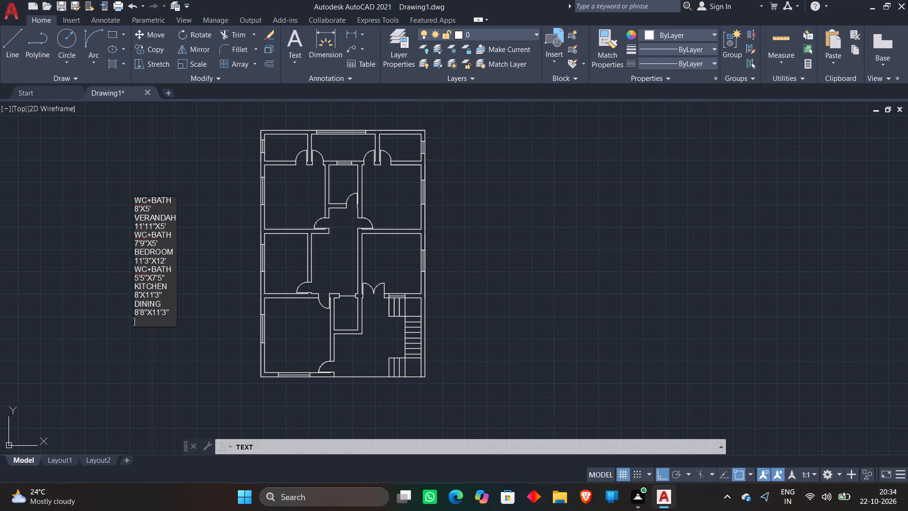
Add the living room label below the dining label as two text lines, LIVING and 11'X11'3".
type("LIB")
key("BackSpace")
type("VING")
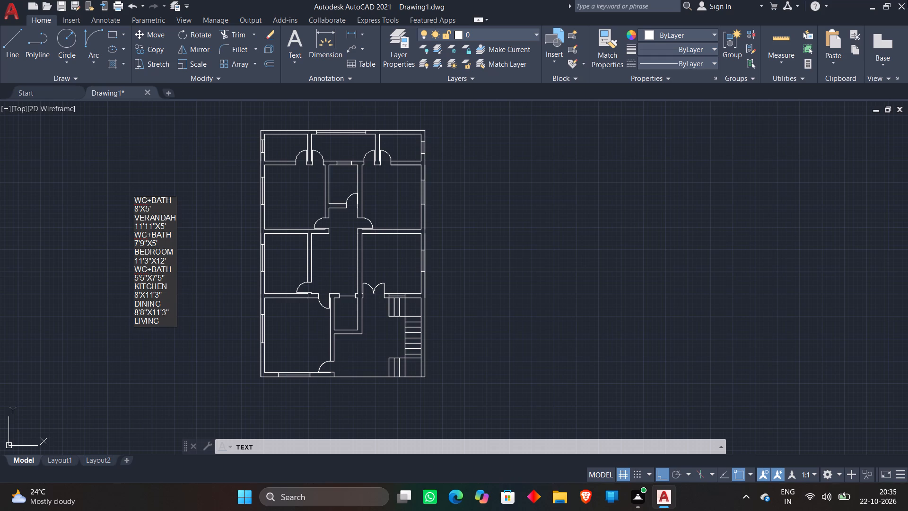
key("Return")
type("11'")
key("x")
type("11'3\"")
key("Return")
Add the guest room label below the living label as two text lines, GUEST ROOM and 12'3"X14'.
type("GUEST")
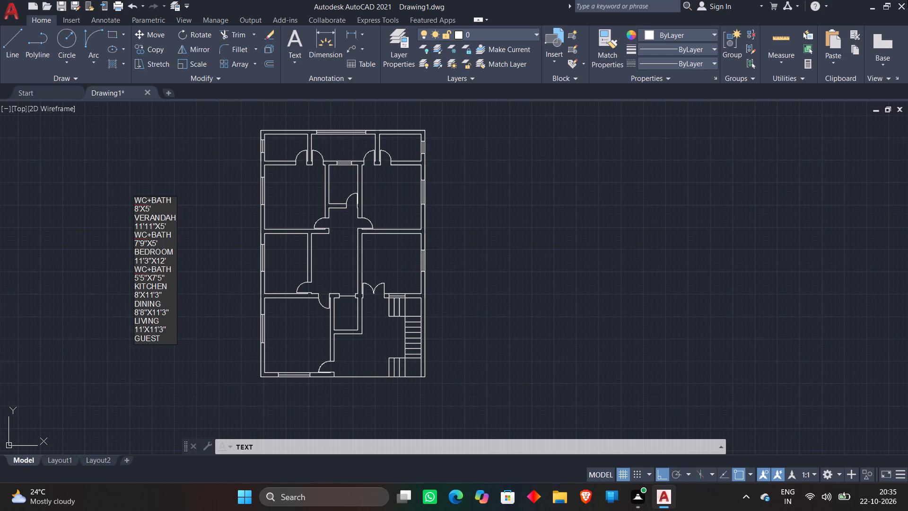
key("space")
type("ROOM")
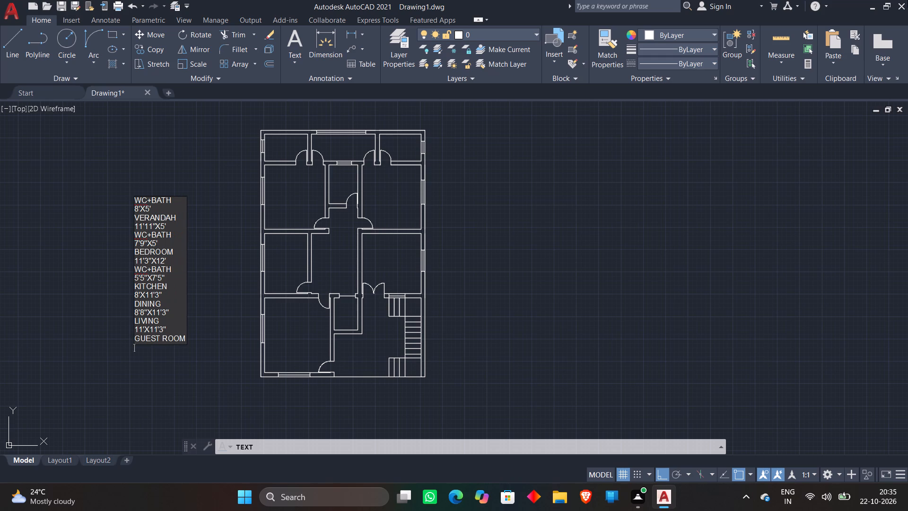
key("Return")
type("12'3\"")
key("x")
type("14'")
key("Return")
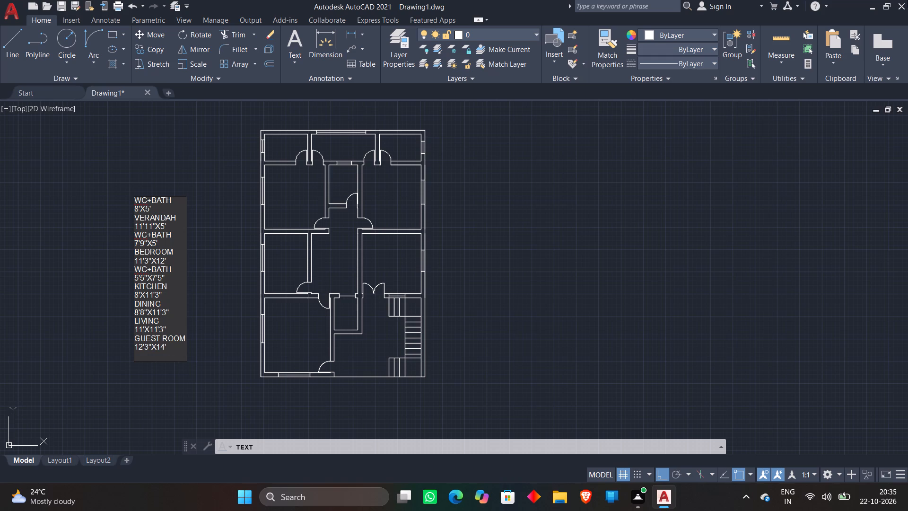
Add a second verandah label below the guest room label as two text lines, VERANDAH and 3'4" WIDE.
type("VERANDAH")
key("Return")
type("3'4\"")
key("space")
key("w")
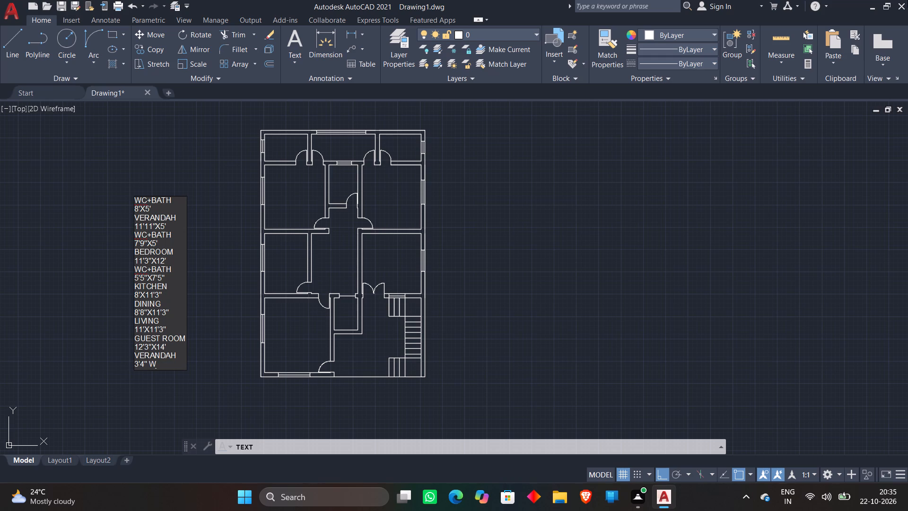
type("IDE")
key("Return")
Add the parking label at the end of the text list as two lines, PARKING and 11'X14'.
key("p")
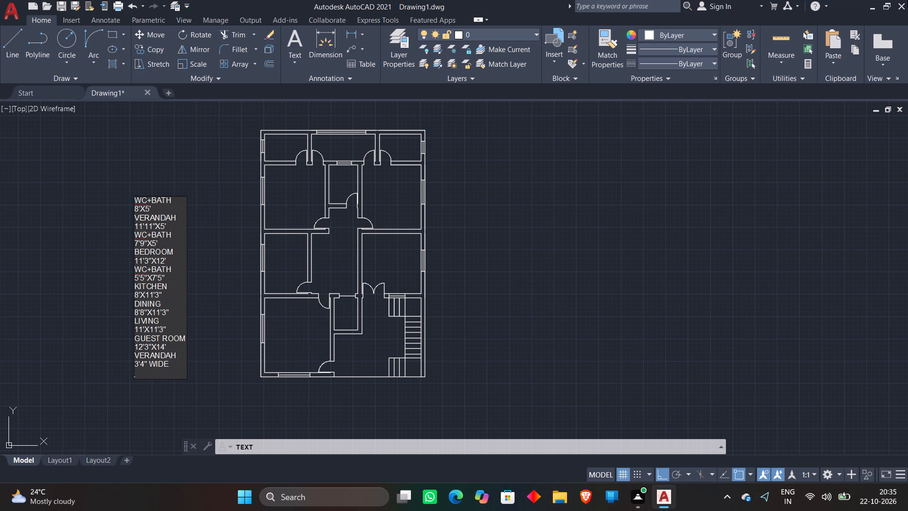
type("ARKING")
key("Return")
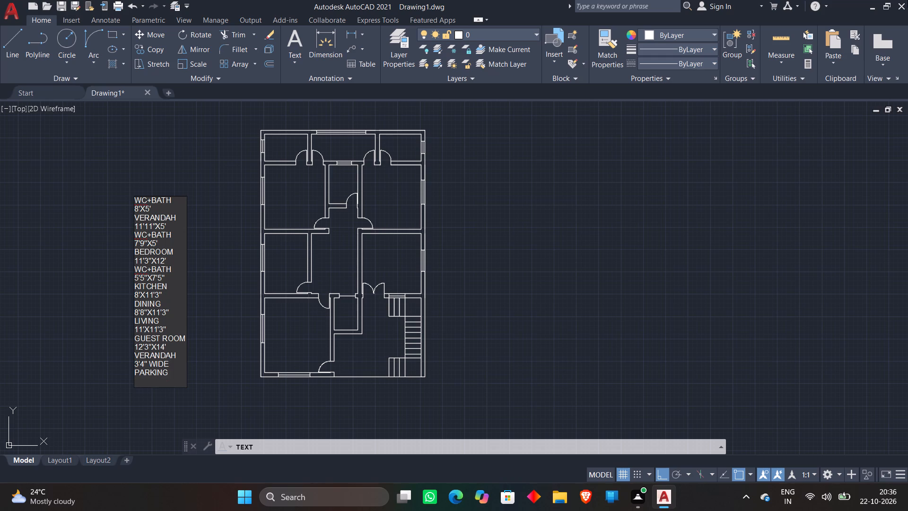
type("11'")
key("x")
type("14'")
key("Return")
Add the door and window tags MD, D1, D2, W and V below the parking label, each on its own text line.
type("MD")
key("Return")
type("D1")
key("Return")
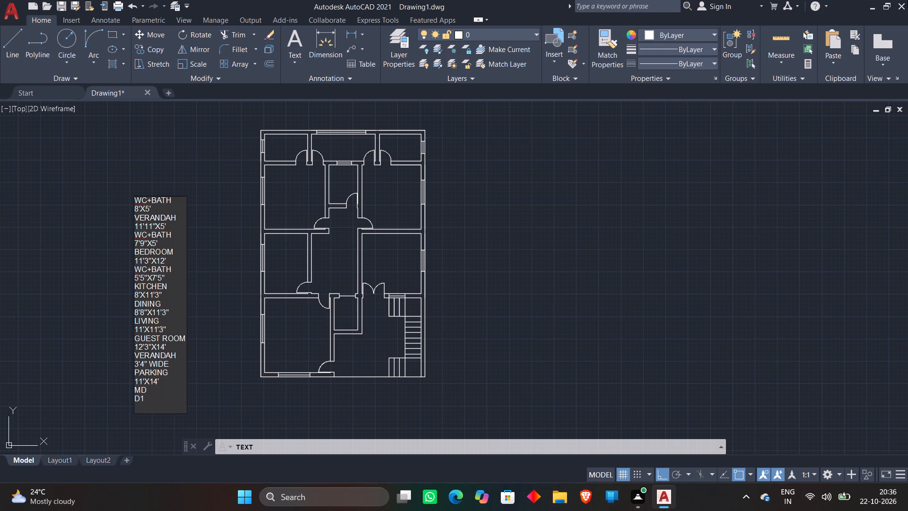
type("D2")
key("Return")
key("w")
key("Return")
key("v")
key("Return")
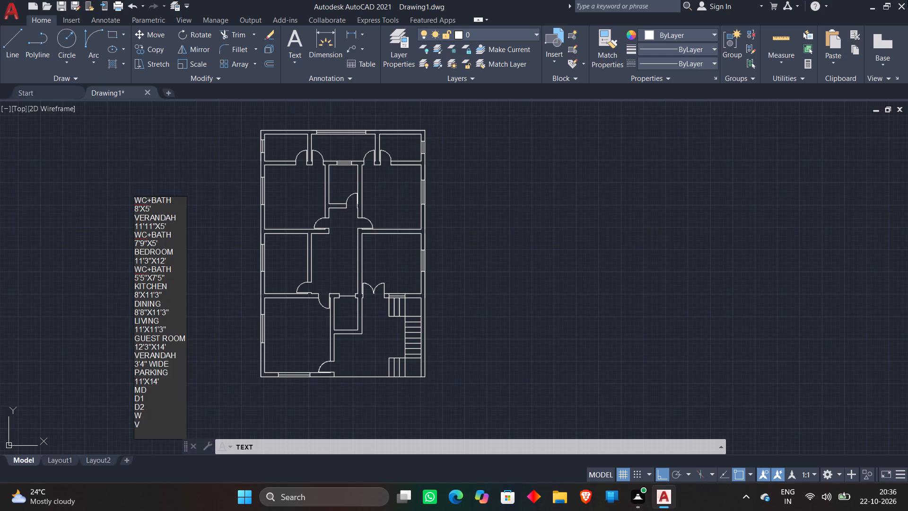
Add 3'6" ARCH as the last line of the text list and finish the text.
type("3'6\" ARCH")
left_click(218, 160)
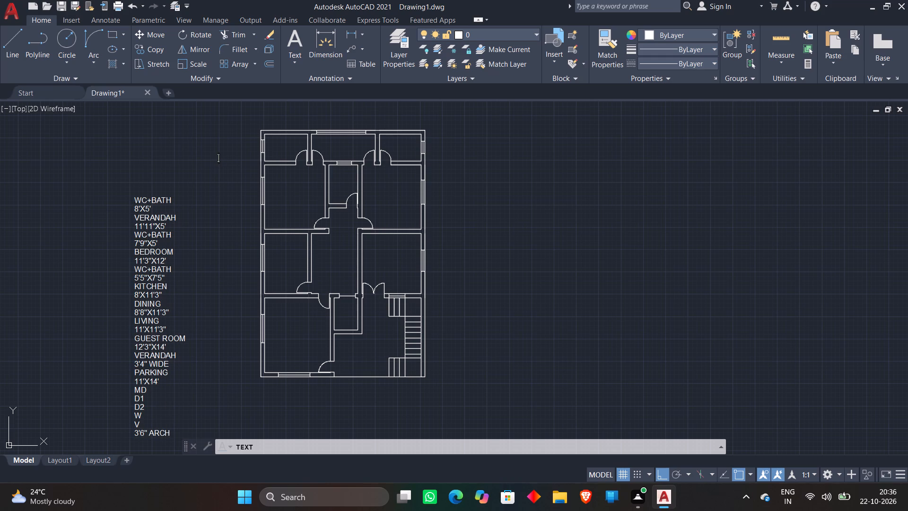
key("Return")
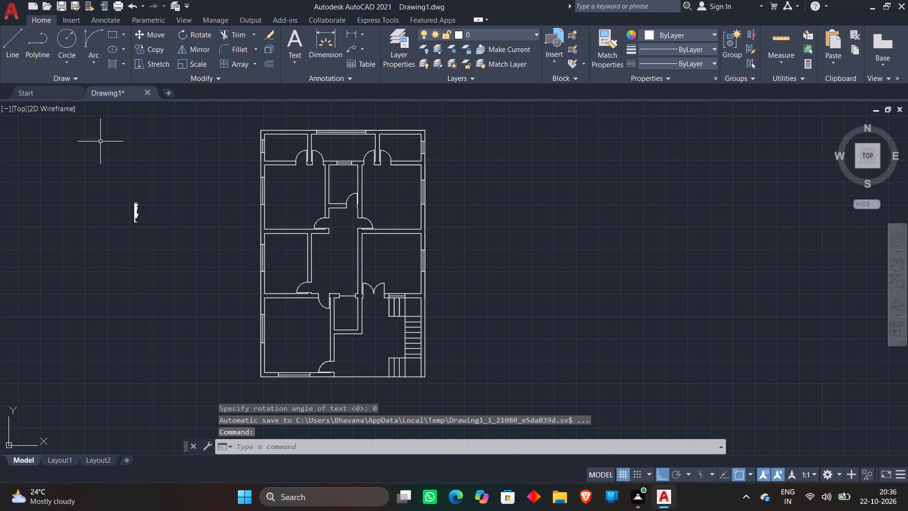
Scale up the whole list of label texts freehand from a base point near its top, making it readable beside the plan.
left_click(107, 151)
left_click(169, 248)
right_click(160, 186)
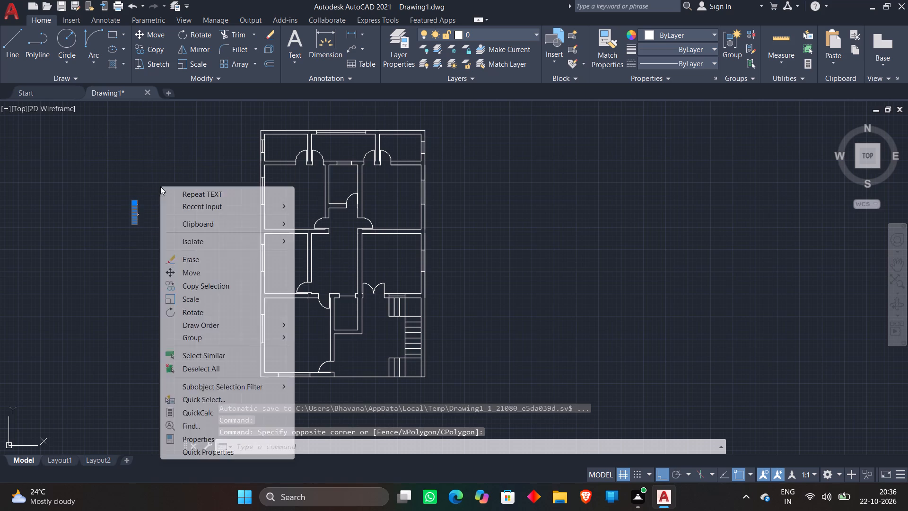
left_click(179, 295)
left_click(141, 200)
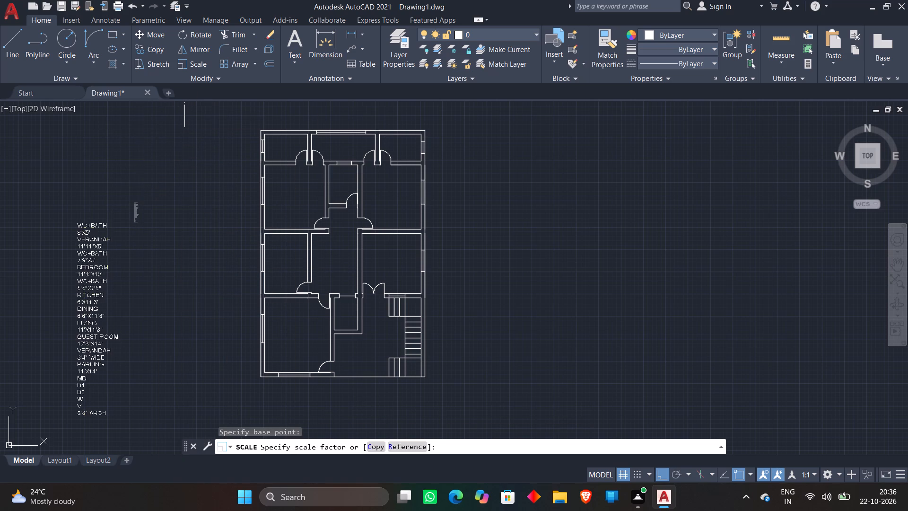
left_click(199, 117)
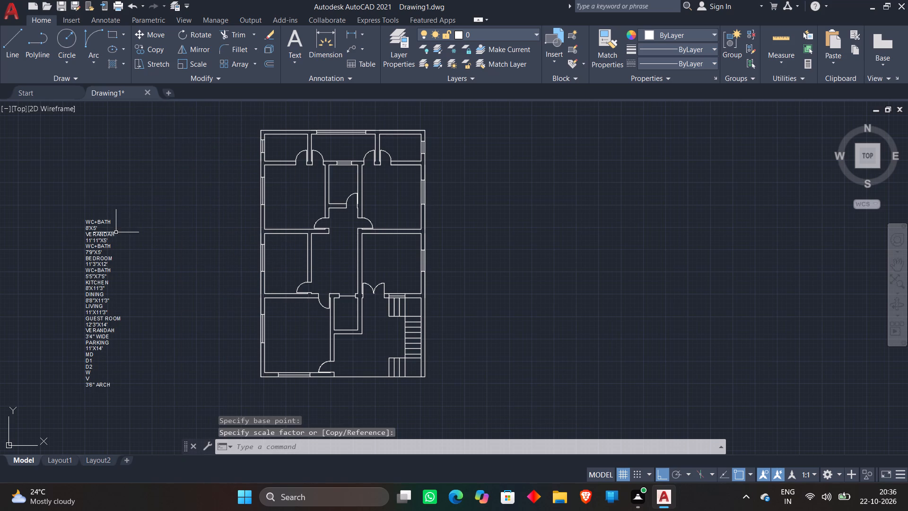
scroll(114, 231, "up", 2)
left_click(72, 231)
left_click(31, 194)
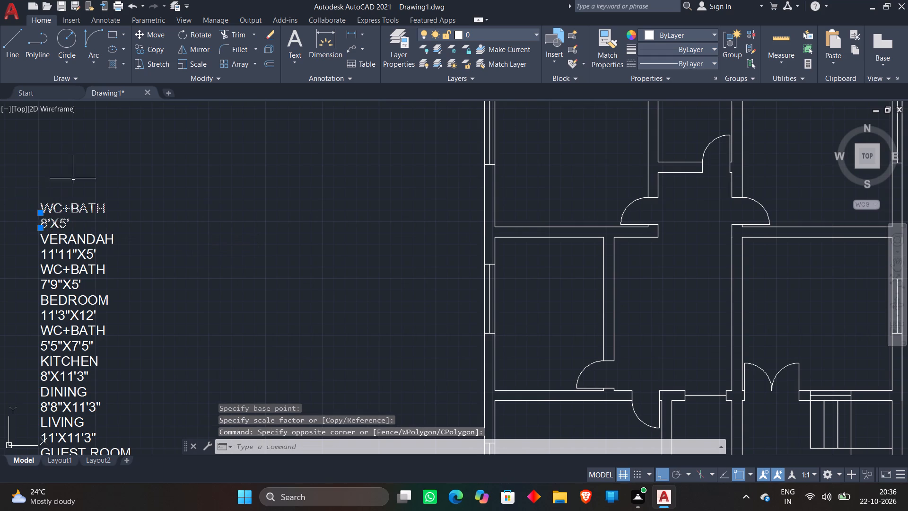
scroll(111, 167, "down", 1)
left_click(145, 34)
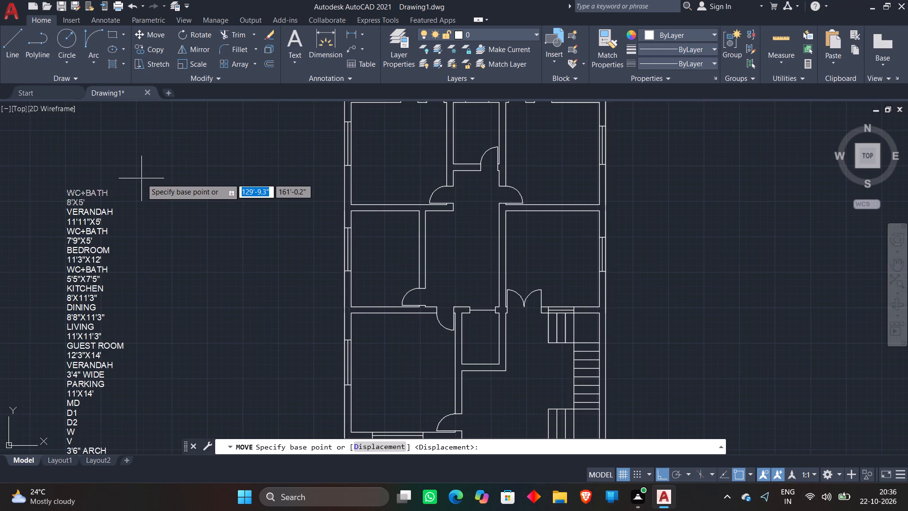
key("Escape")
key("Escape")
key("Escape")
Insert the Toilet - top block from DesignCenter's House Designer.dwg at default scale in the empty space above the text list.
type("DC")
key("space")
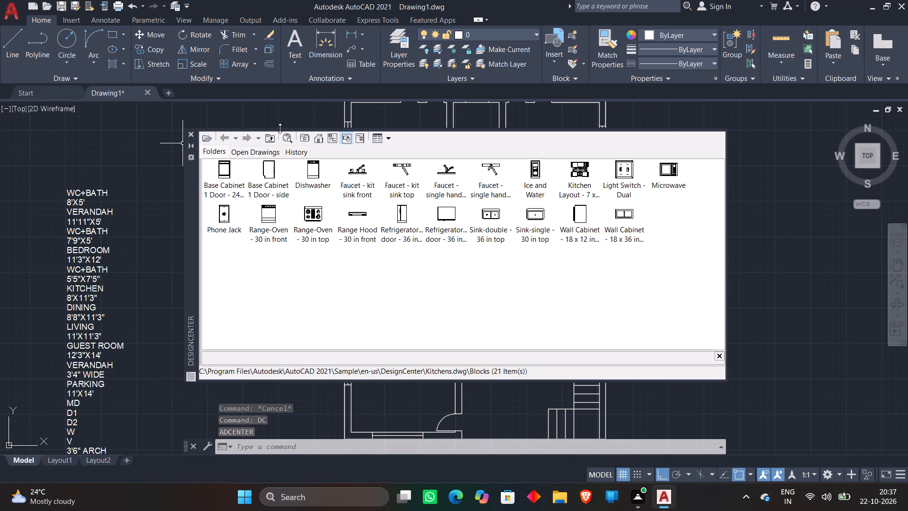
left_click(314, 139)
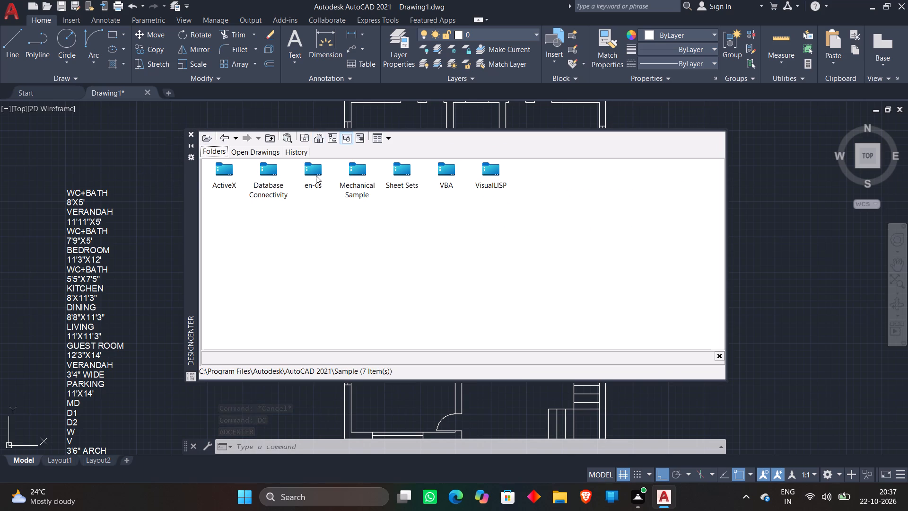
double_click(316, 176)
double_click(218, 170)
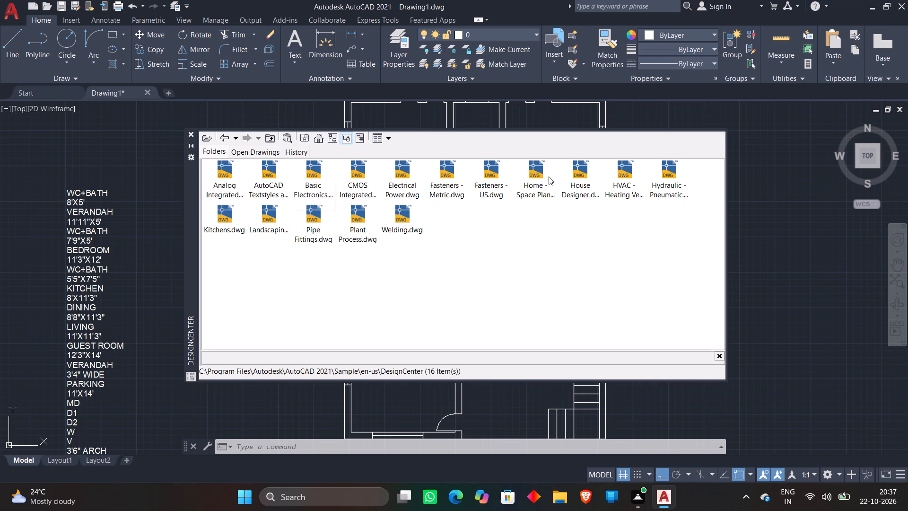
double_click(577, 168)
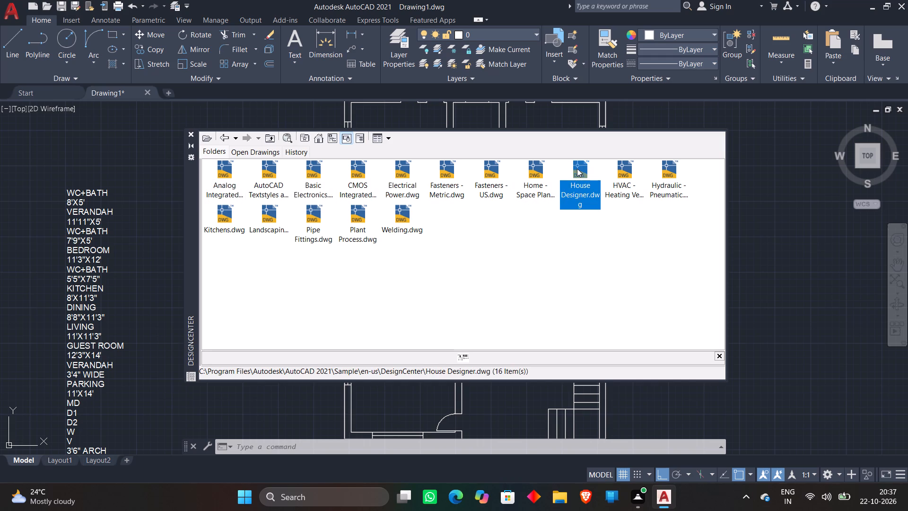
double_click(227, 172)
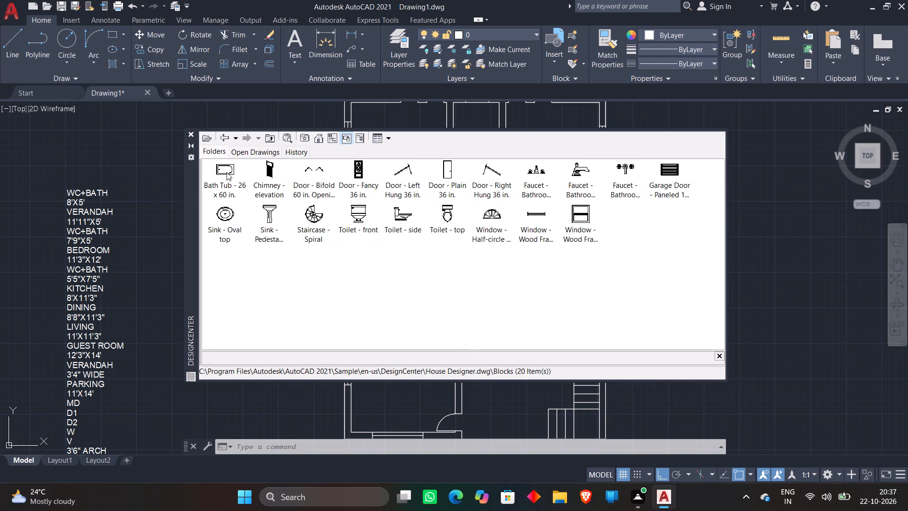
double_click(444, 214)
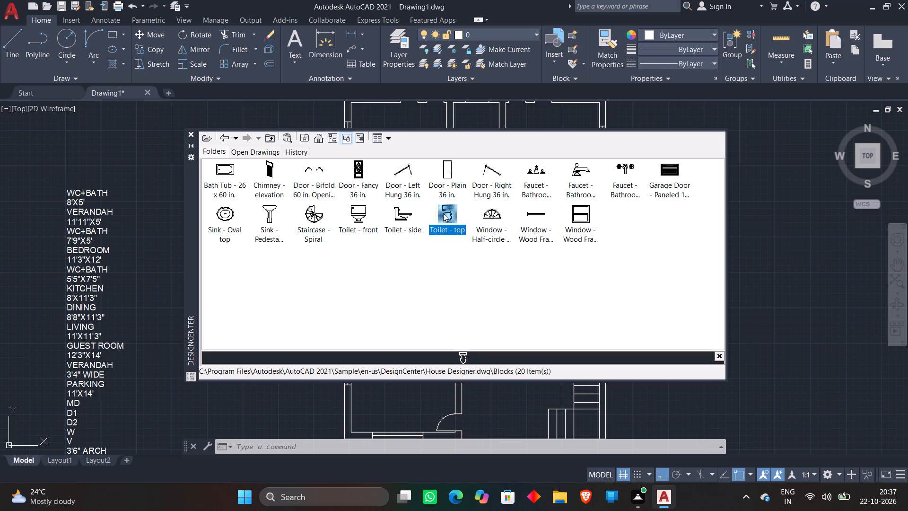
left_click(523, 319)
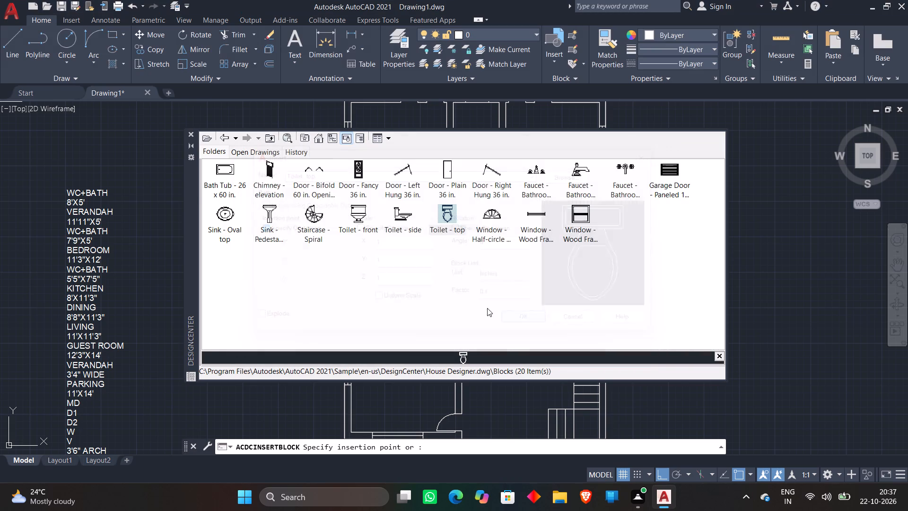
left_click(126, 150)
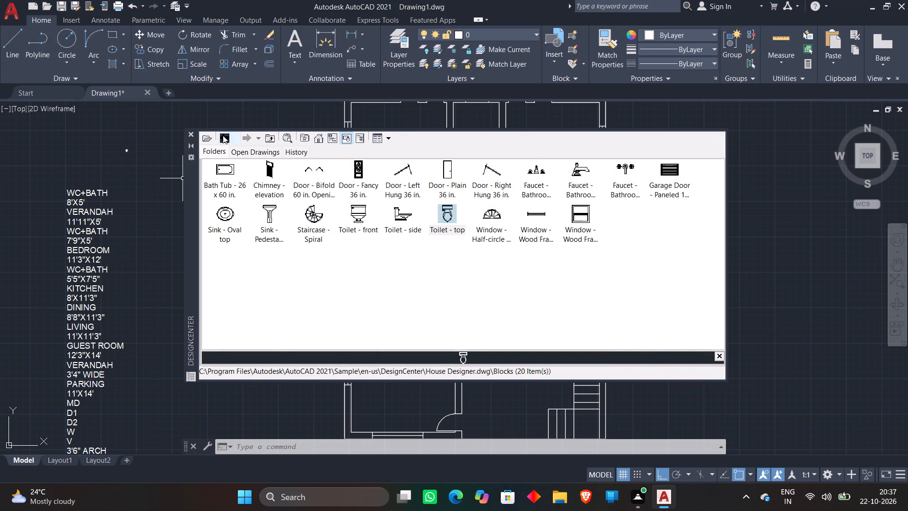
Insert the Bed - Queen block from DesignCenter's Home - Space Planner.dwg above the text list, beside the toilet.
left_click(223, 135)
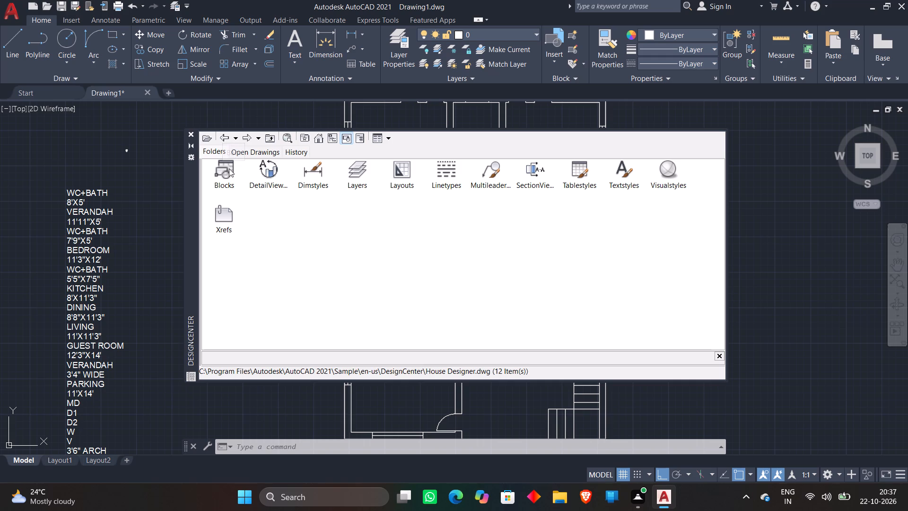
left_click(228, 141)
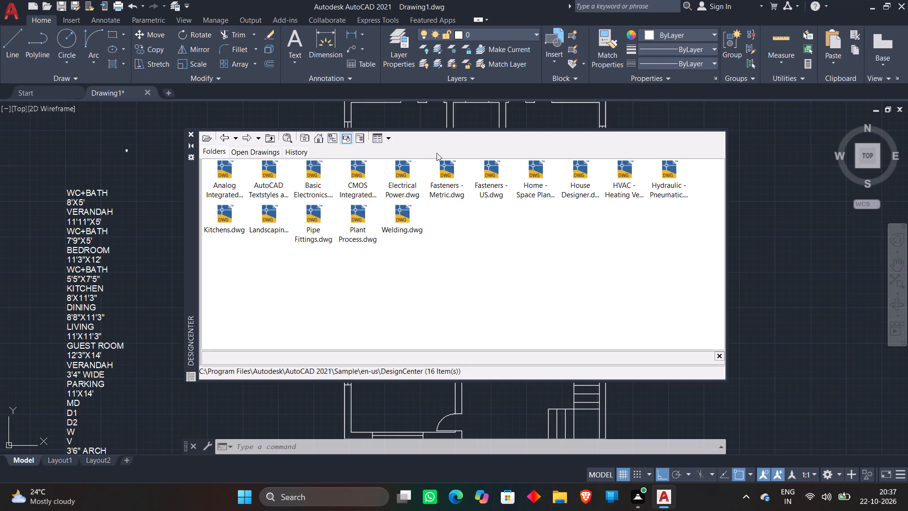
double_click(532, 167)
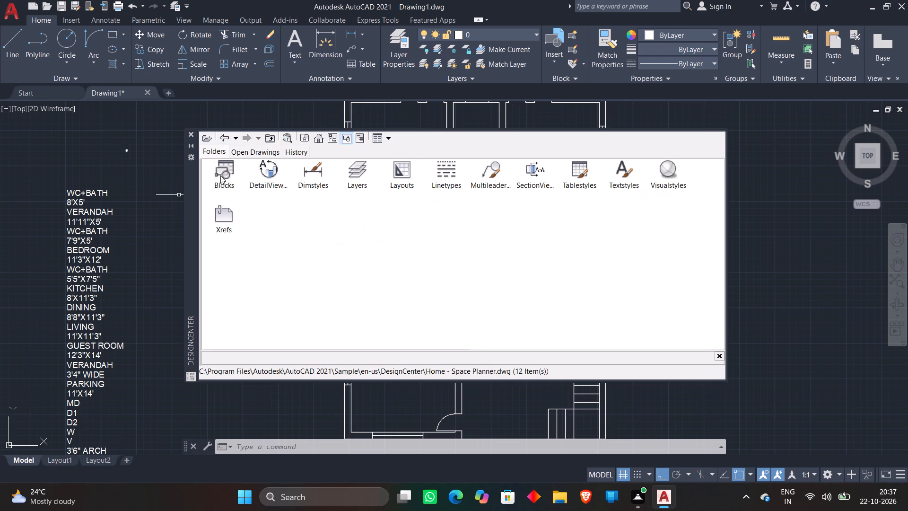
double_click(226, 169)
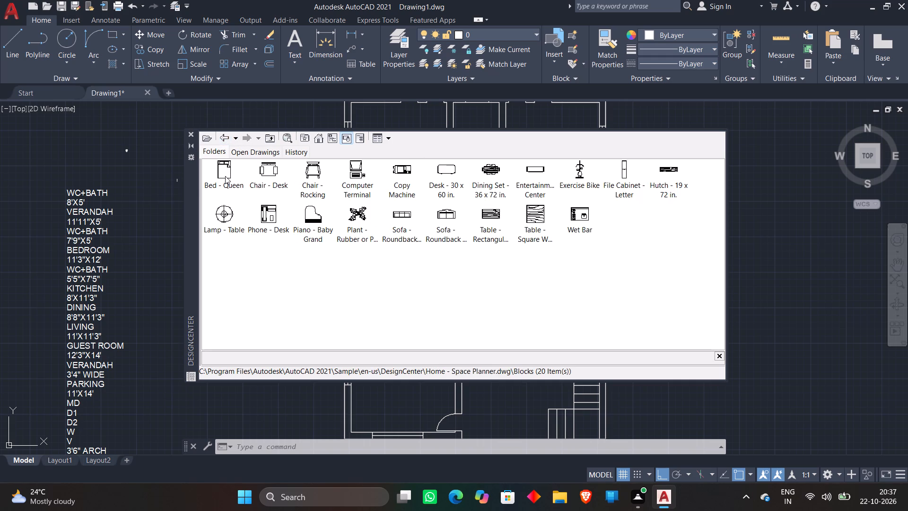
double_click(224, 174)
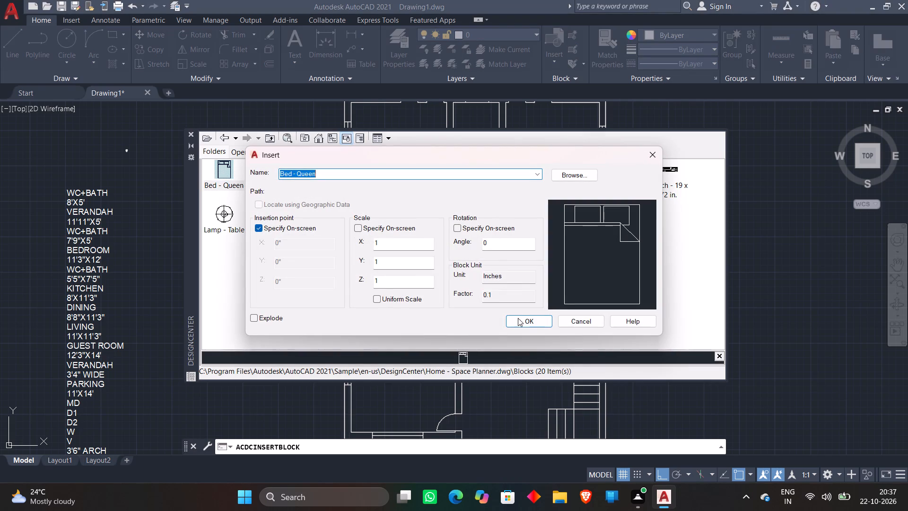
left_click(521, 324)
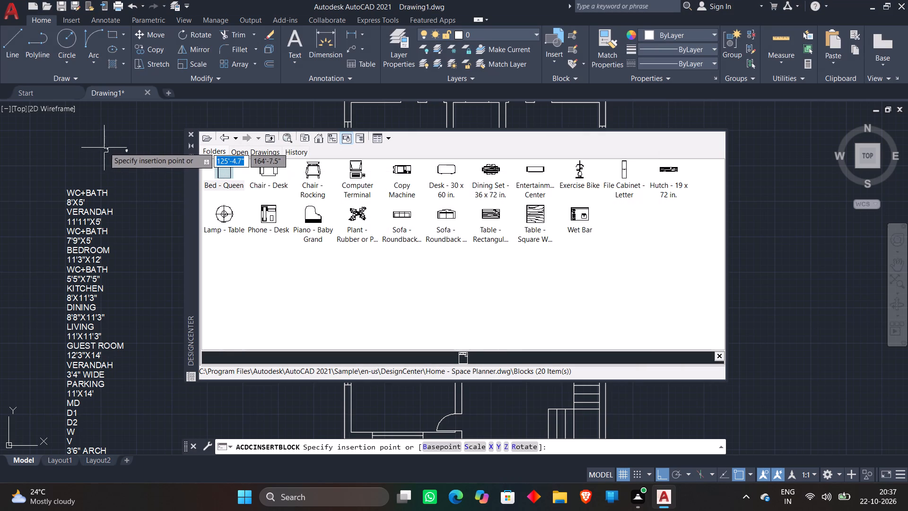
left_click(103, 146)
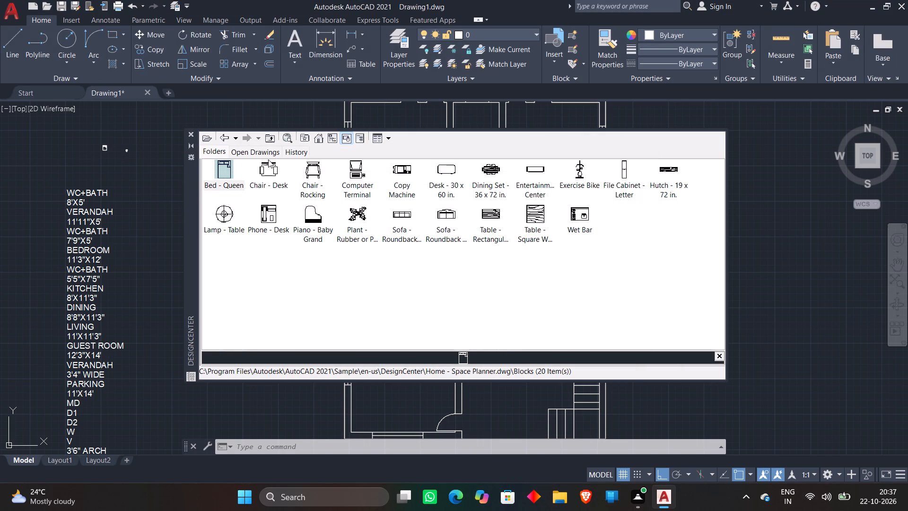
Insert the Sofa - Roundback 7 ft and Sofa - Roundback Loveseat 5 ft blocks just above the text list.
double_click(398, 216)
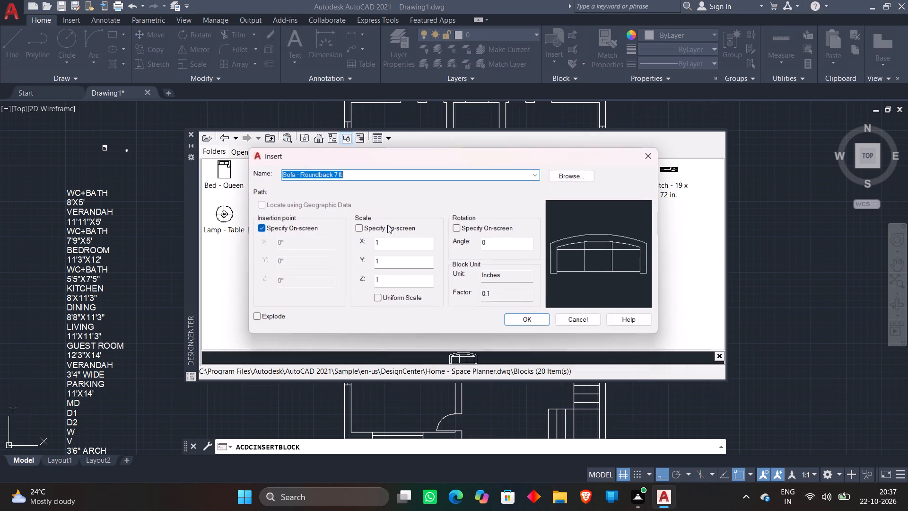
left_click(528, 320)
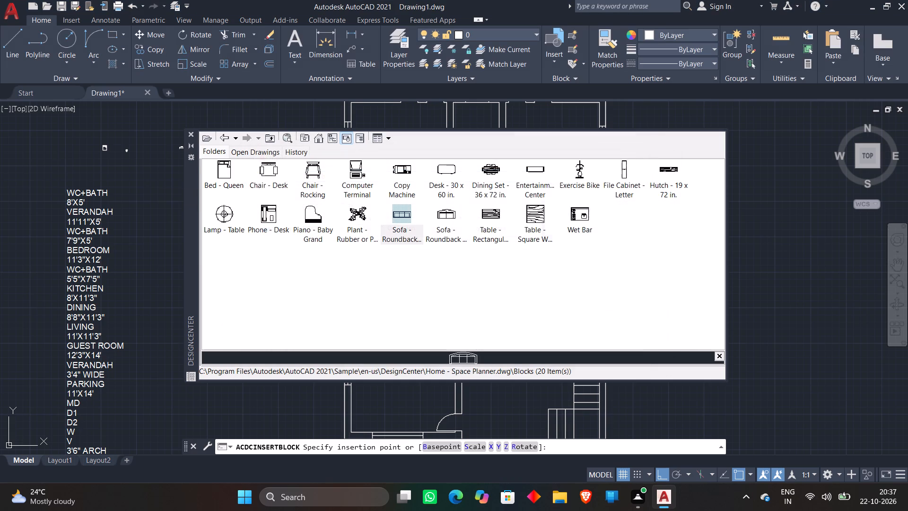
left_click(122, 176)
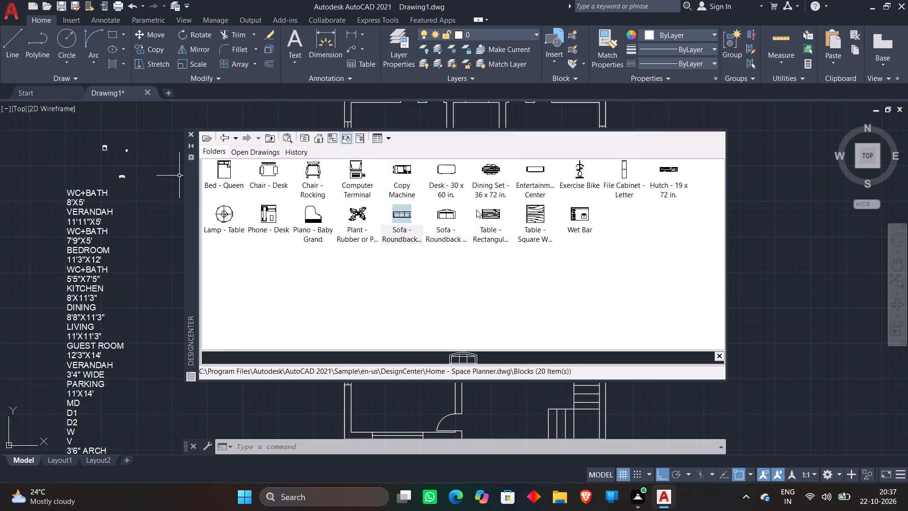
double_click(447, 219)
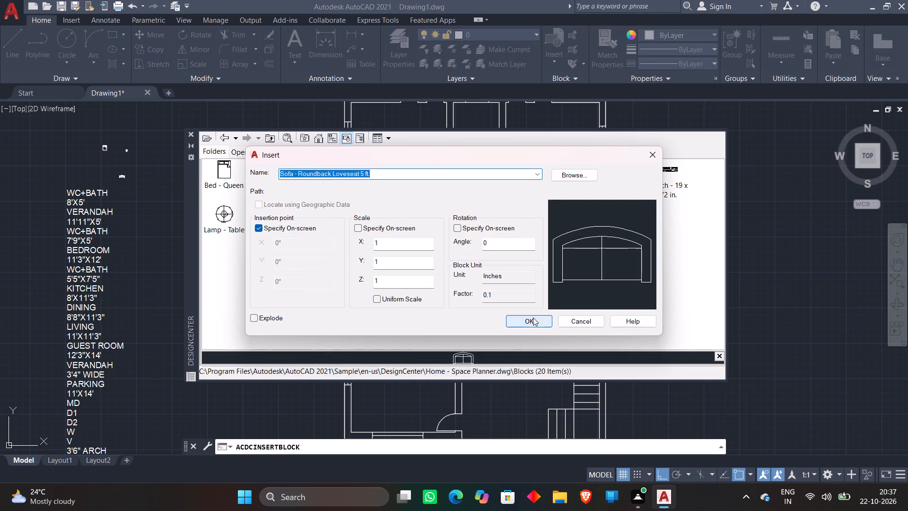
left_click(533, 317)
left_click(146, 168)
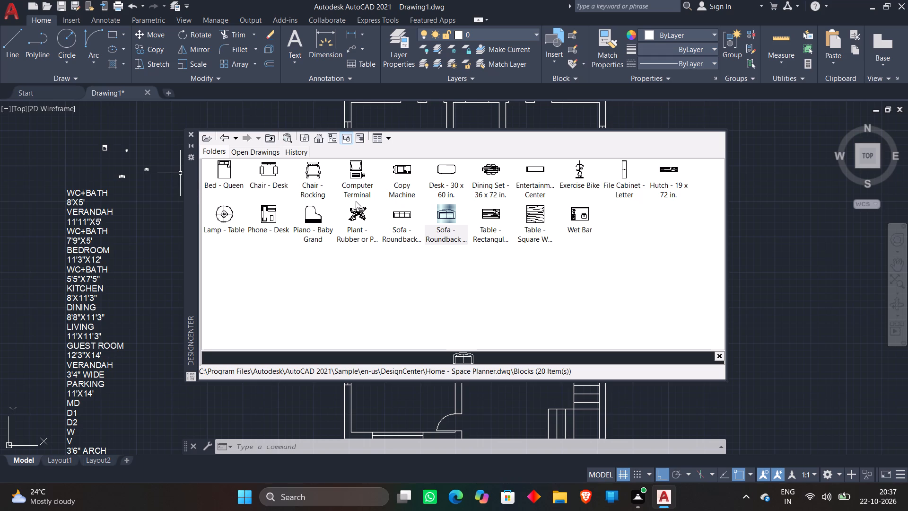
Insert the Dining Set - 36 x 72 in. block below the loveseat, near the top of the text list.
double_click(488, 169)
left_click(530, 317)
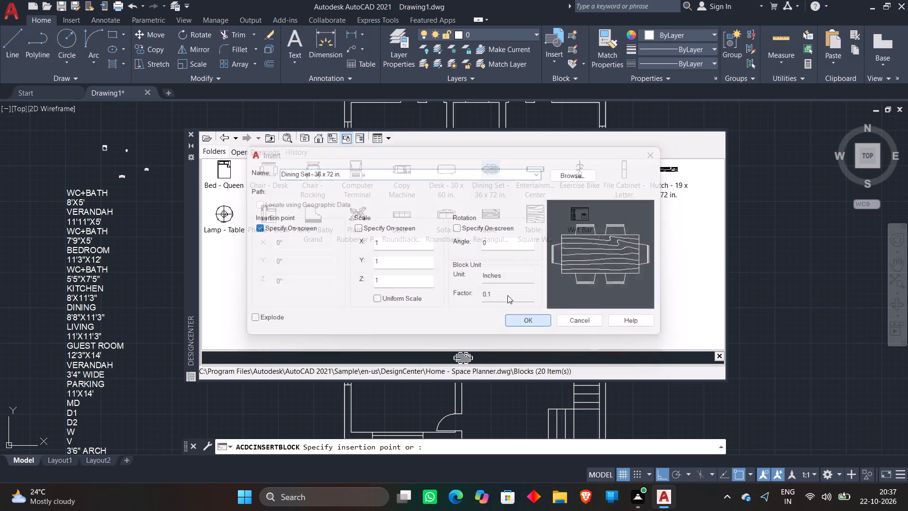
left_click(144, 190)
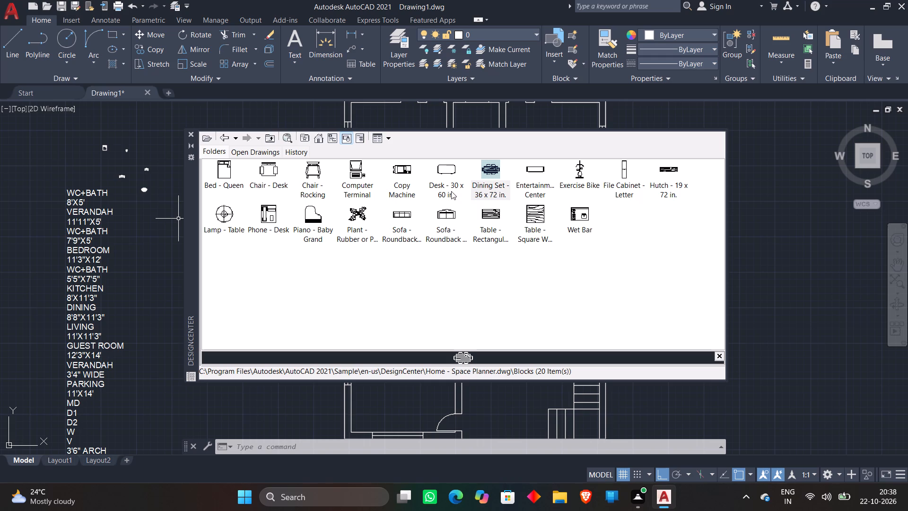
Insert the Range-Oven - 30 in top block from DesignCenter's Kitchens.dwg above the text list, on the far side from the loveseat.
left_click(227, 137)
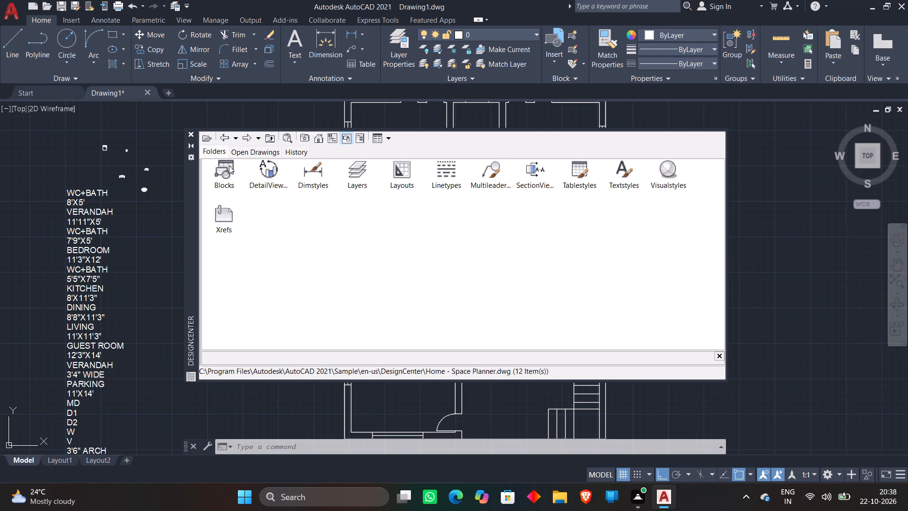
left_click(228, 141)
double_click(220, 215)
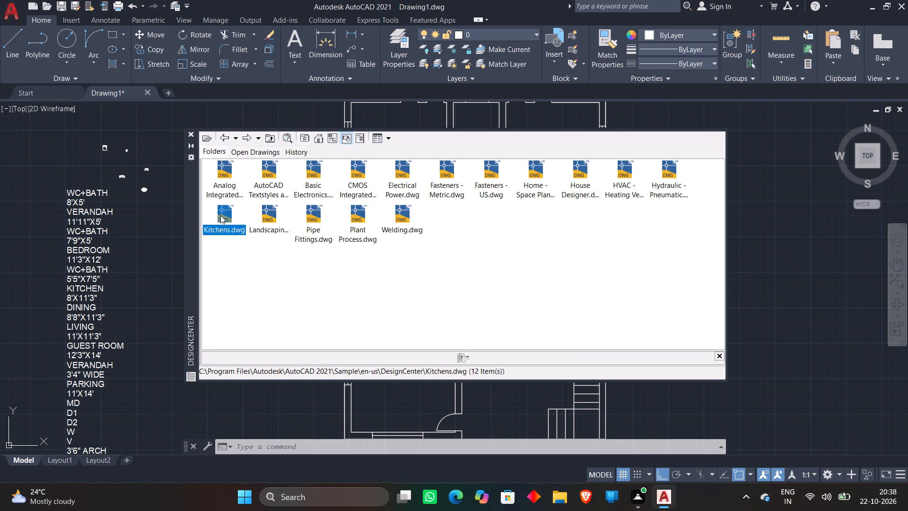
double_click(232, 167)
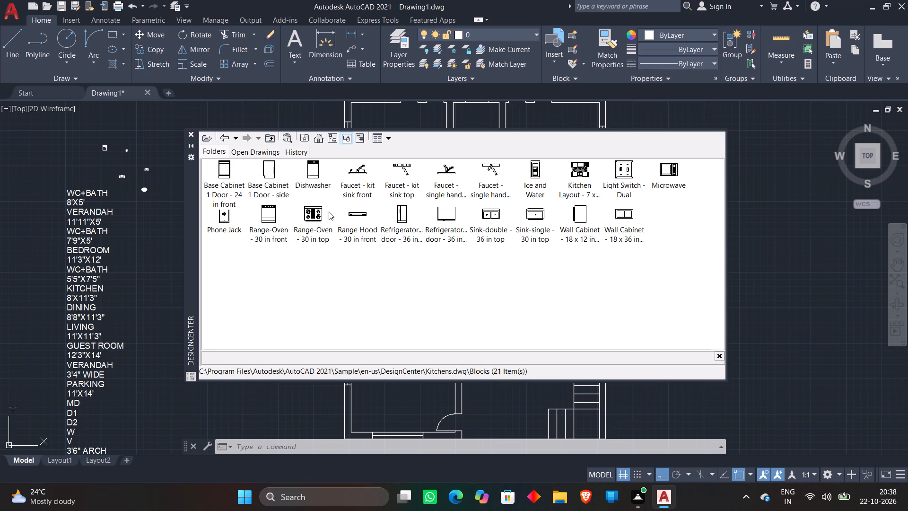
double_click(307, 212)
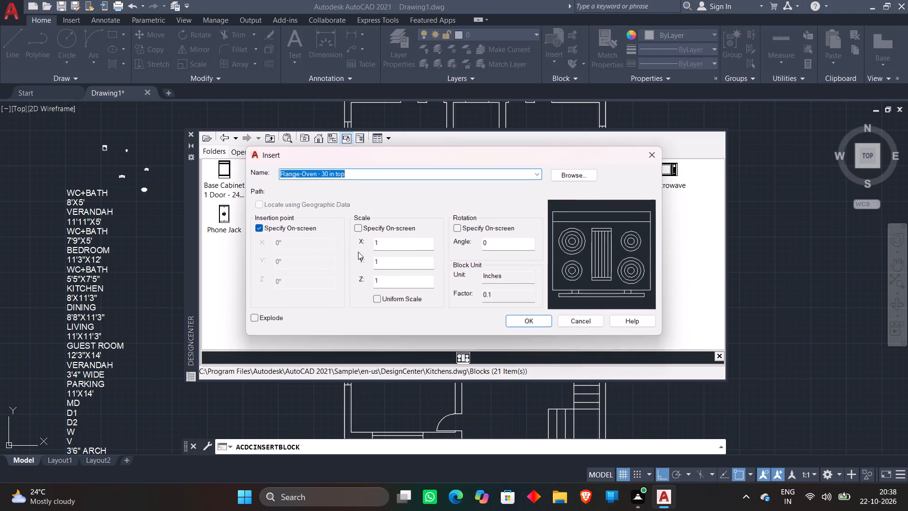
left_click(524, 318)
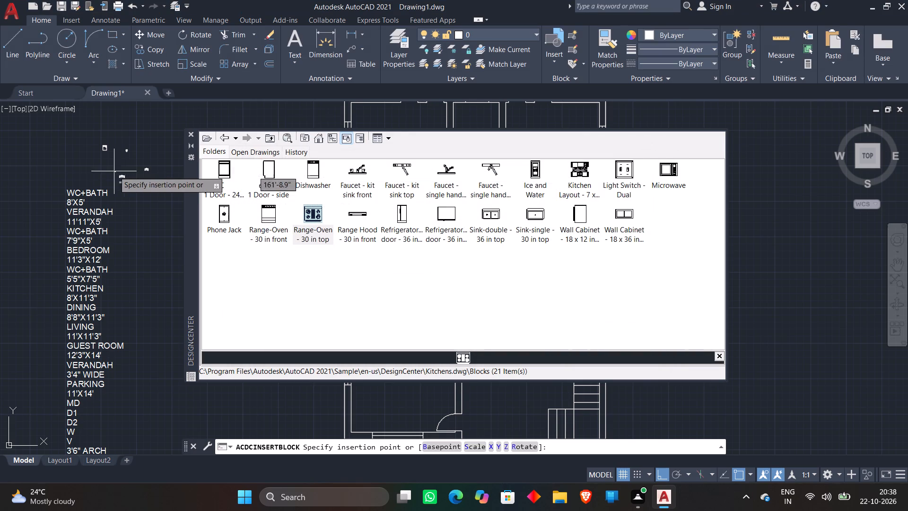
left_click(75, 164)
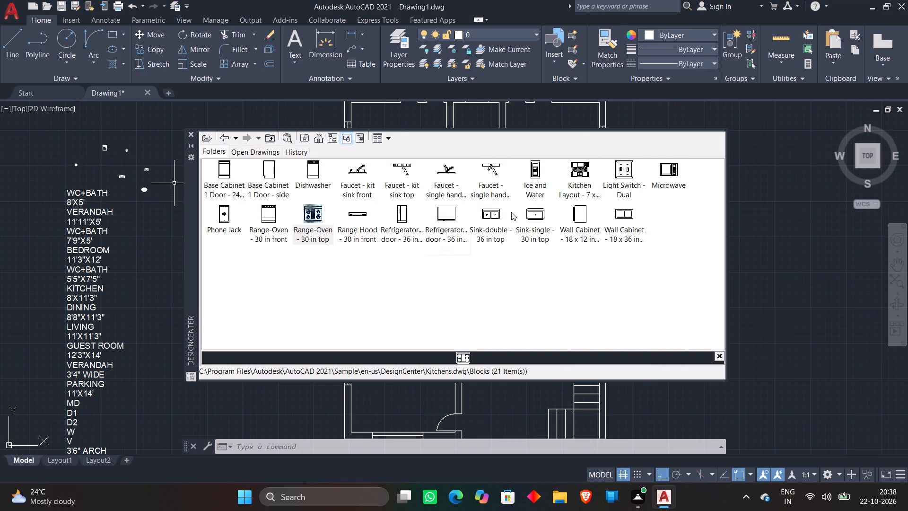
Insert the Sink-single - 30 in top block below the queen bed and close DesignCenter.
double_click(532, 214)
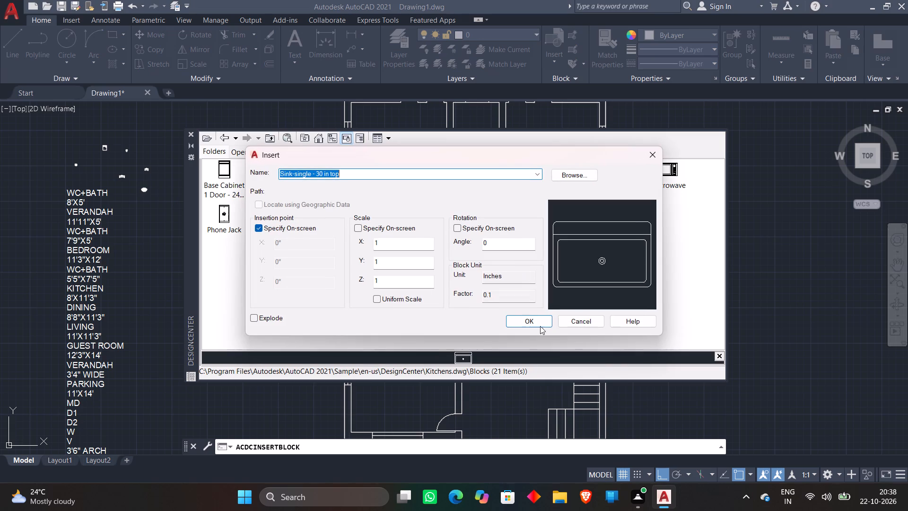
left_click(533, 319)
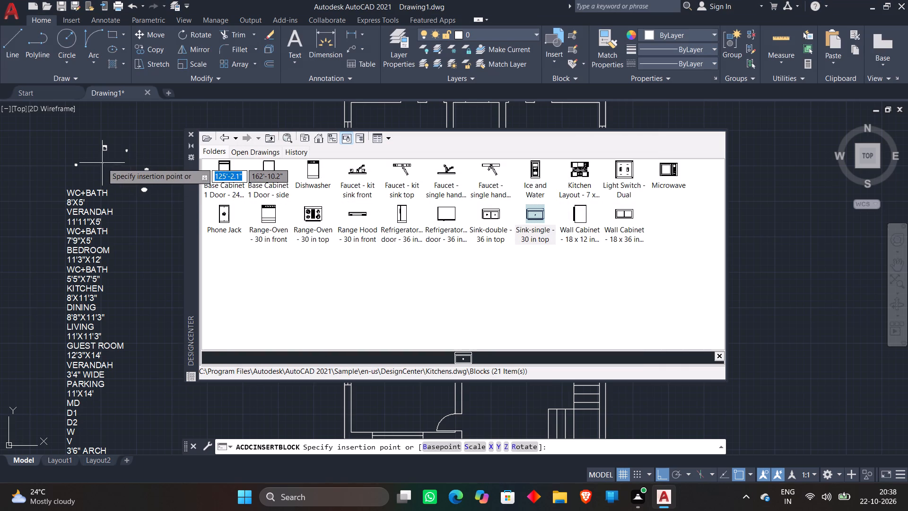
left_click(102, 163)
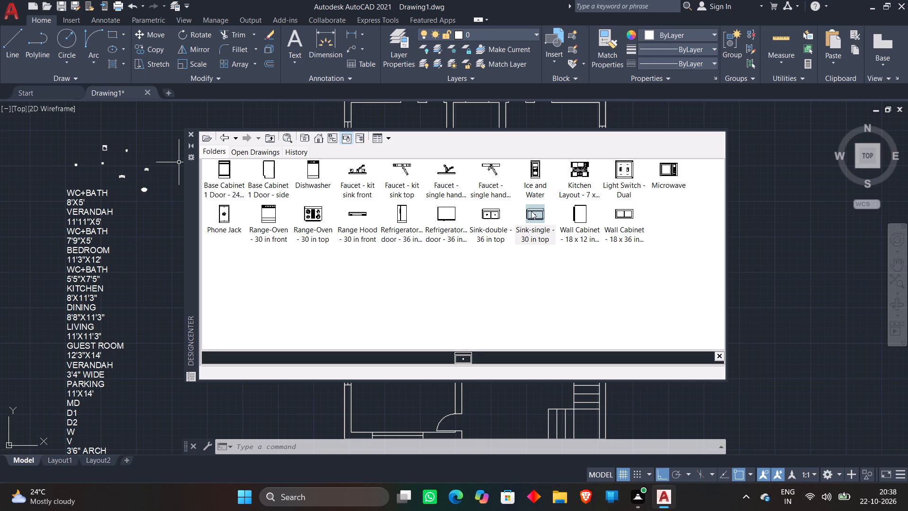
scroll(533, 212, "down", 1)
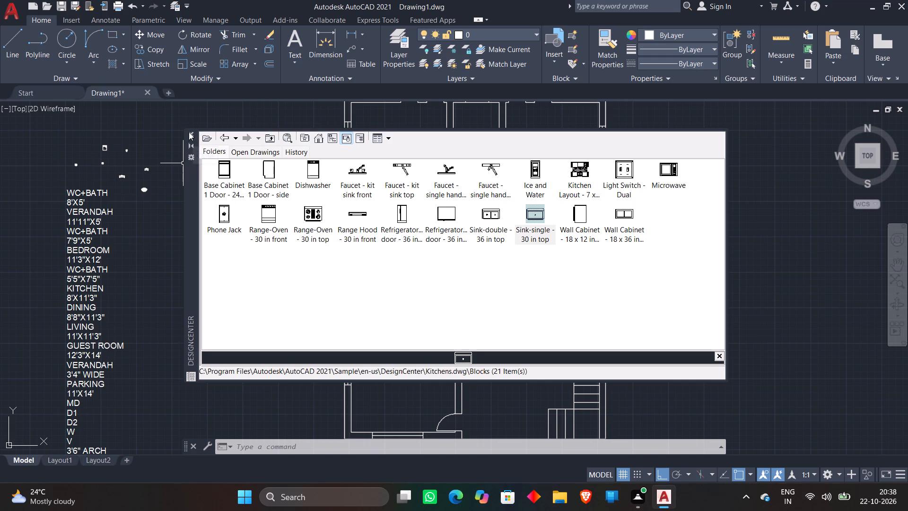
left_click(192, 134)
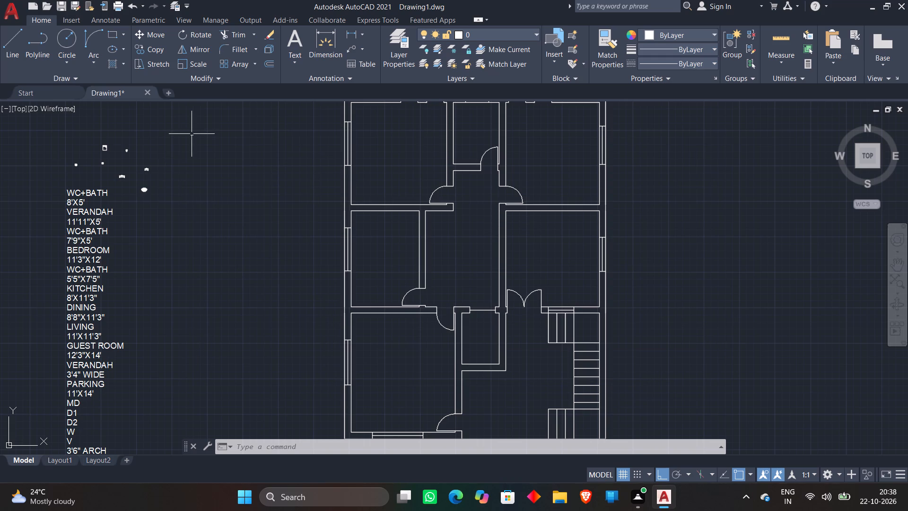
scroll(192, 134, "down", 1)
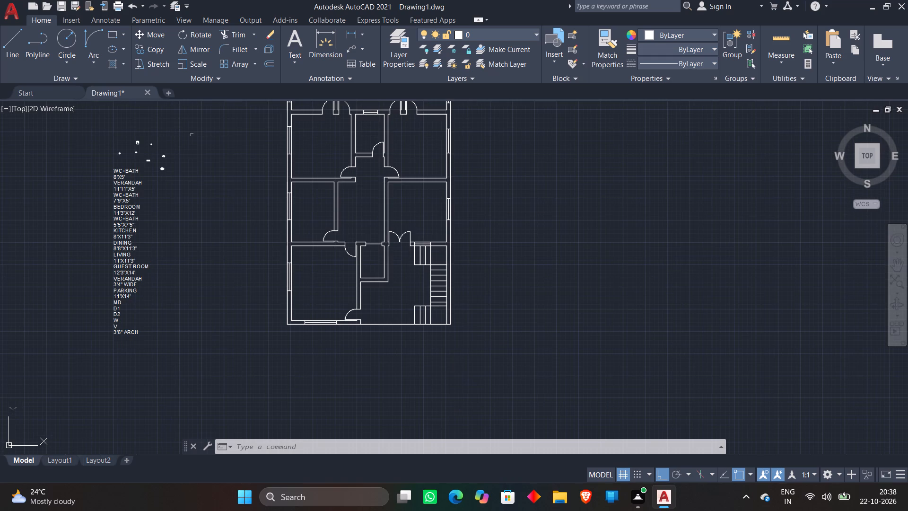
middle_click_drag(202, 165, 212, 247)
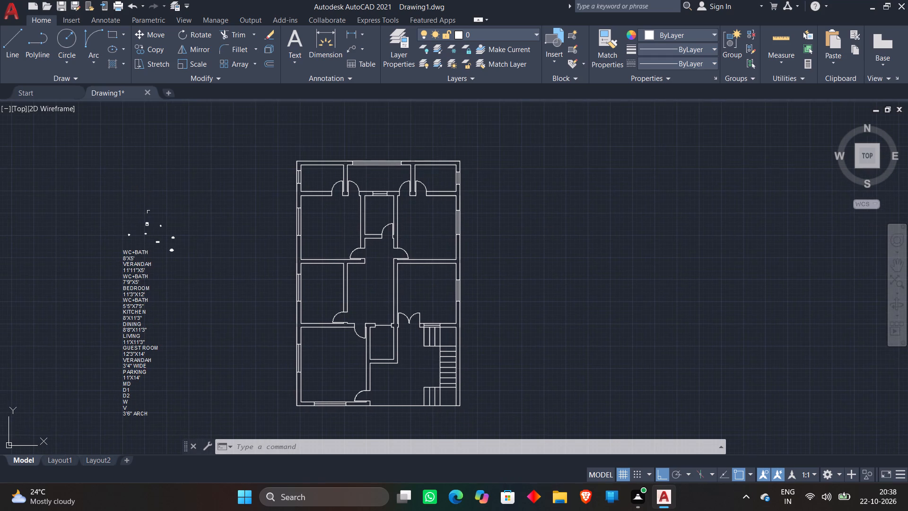
Move the toilet block from above the text list into the plan's top-left WC+bath room, with Ortho off.
scroll(148, 211, "up", 3)
left_click(180, 250)
left_click(210, 282)
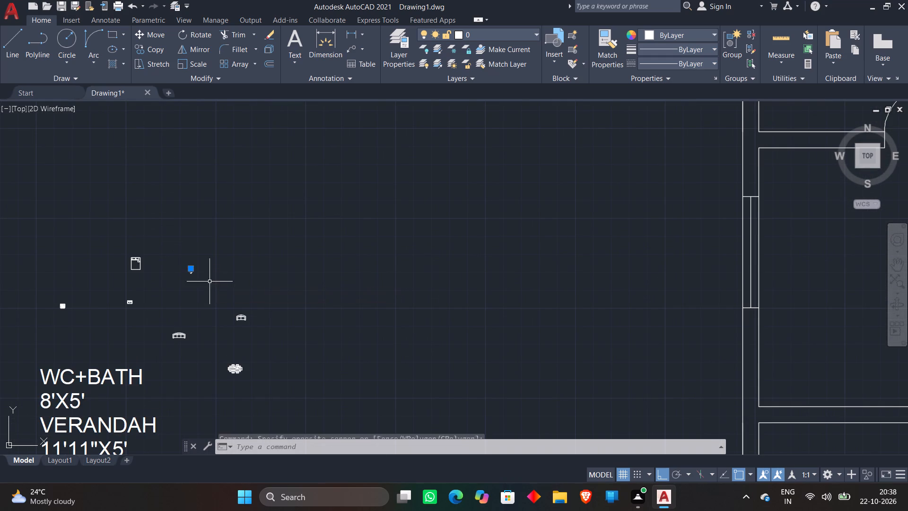
type("M")
key("space")
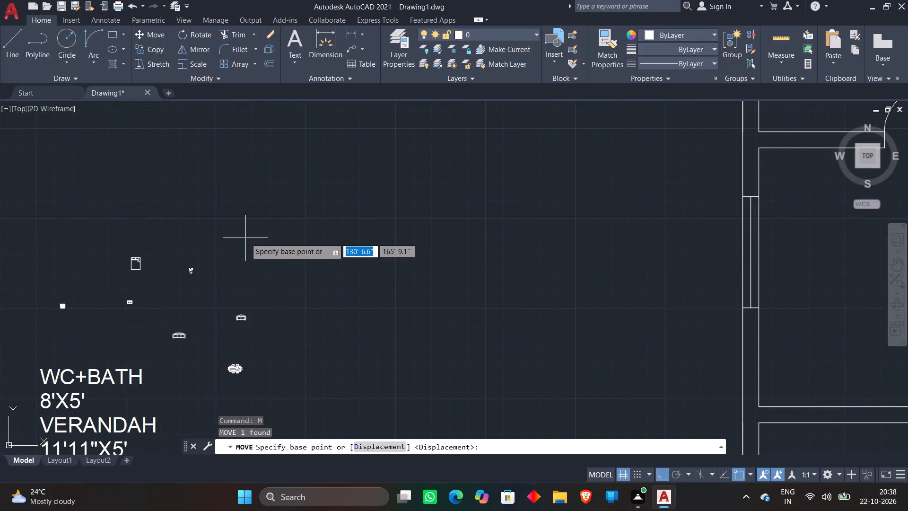
left_click(183, 272)
middle_click_drag(311, 256, 246, 316)
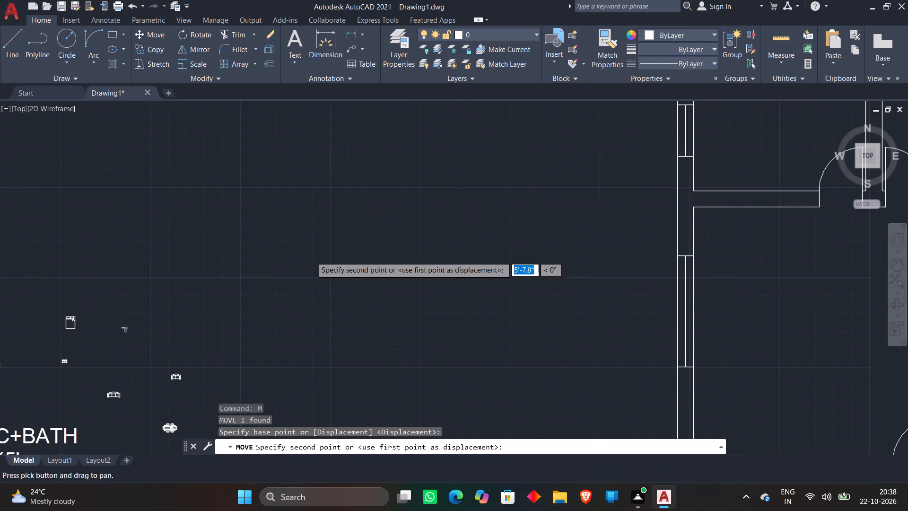
key("F8")
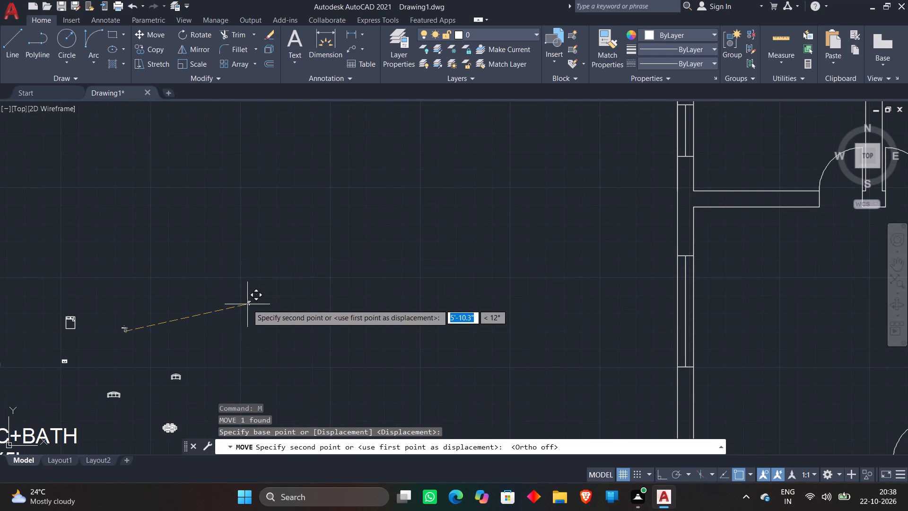
scroll(247, 304, "down", 2)
scroll(269, 300, "up", 1)
middle_click_drag(269, 300, 99, 335)
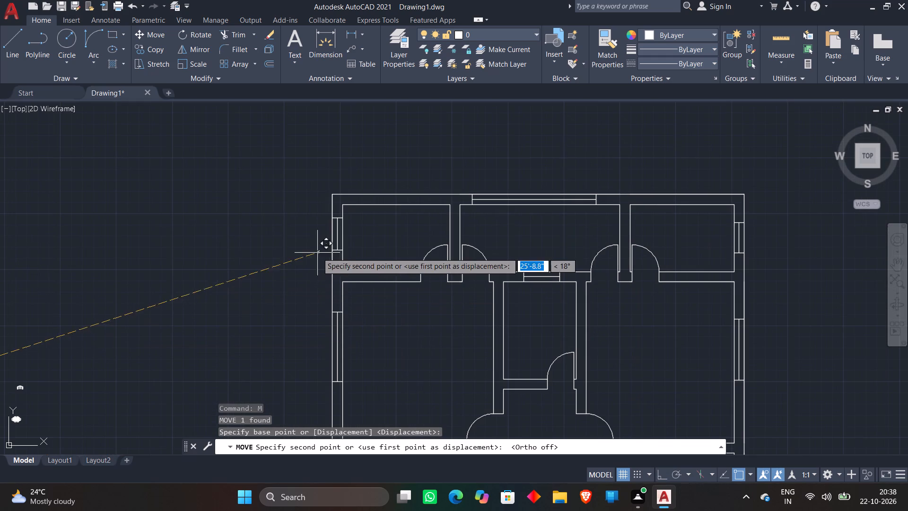
scroll(365, 232, "up", 2)
left_click(352, 231)
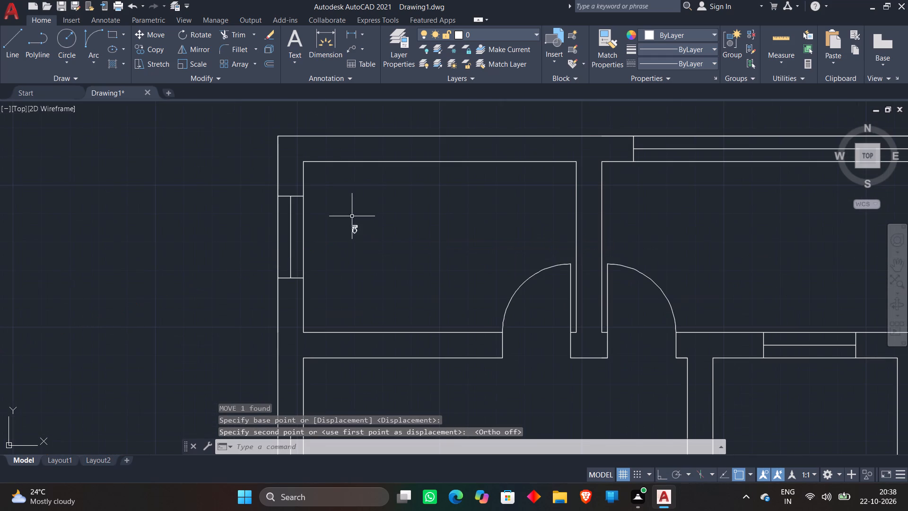
Rotate the toilet block 90° in the top-left WC+bath room, with Ortho on.
left_click(331, 217)
left_click(401, 255)
right_click(400, 247)
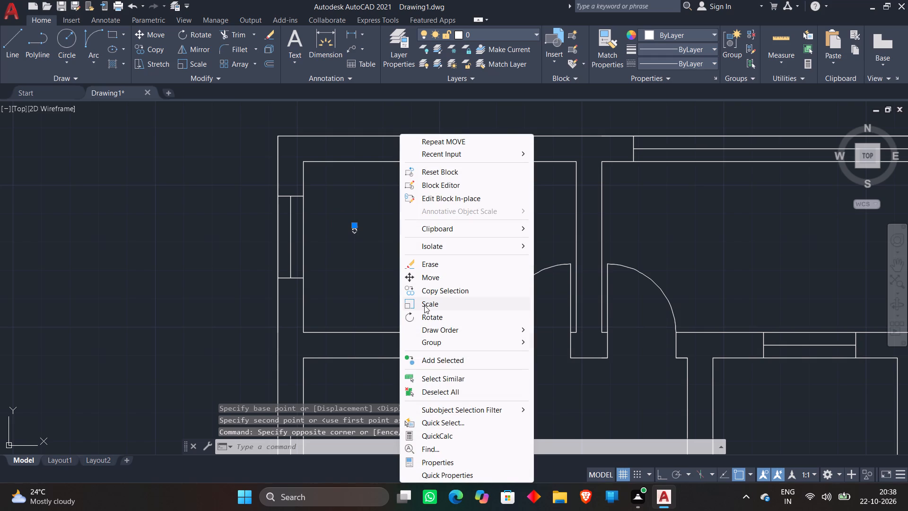
left_click(424, 317)
left_click(408, 245)
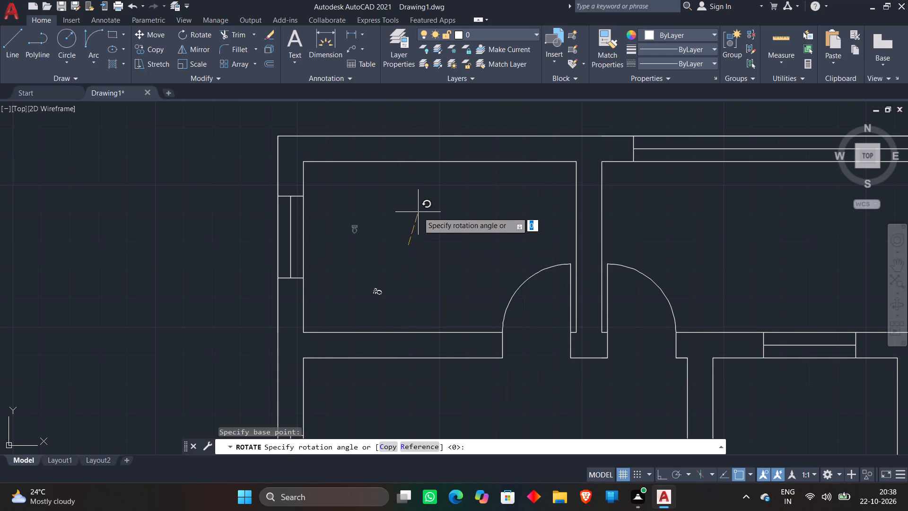
key("F8")
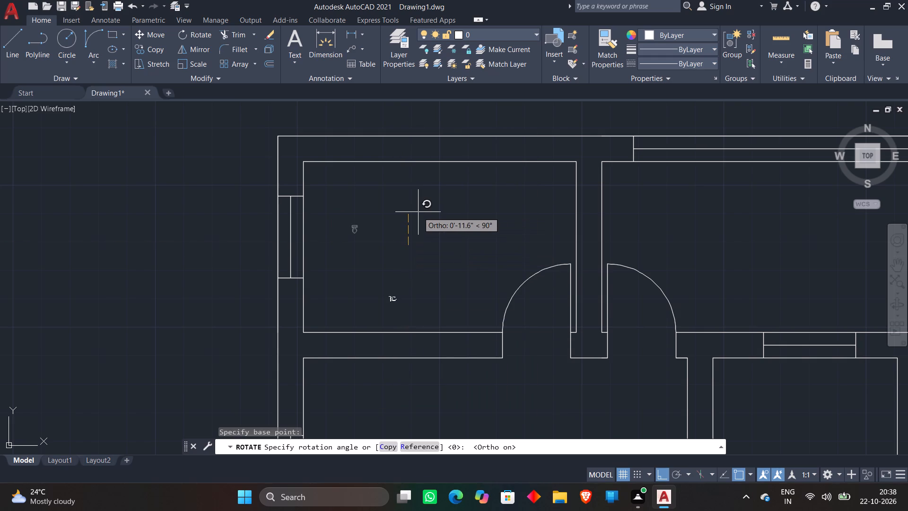
left_click(418, 212)
Scale up the rotated toilet block freehand to suit the size of the WC+bath room.
left_click(396, 303)
left_click(367, 278)
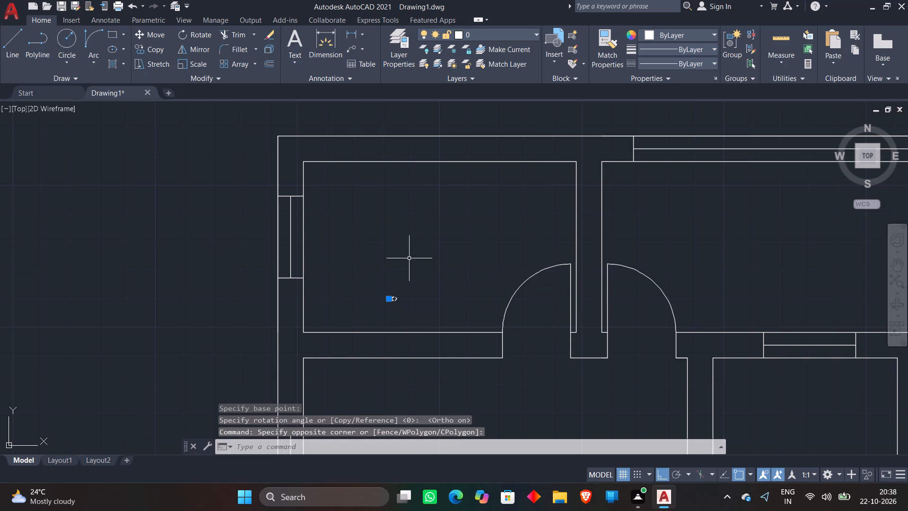
right_click(409, 257)
left_click(429, 306)
left_click(407, 287)
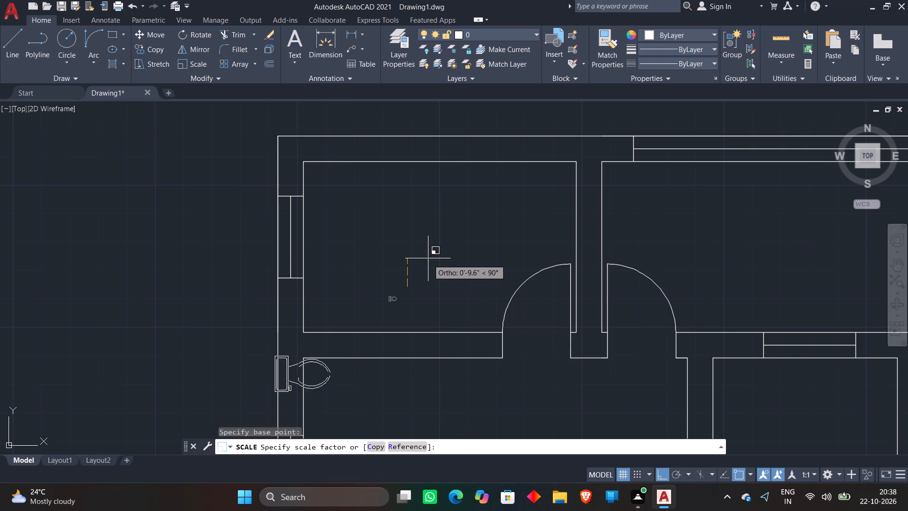
left_click(432, 251)
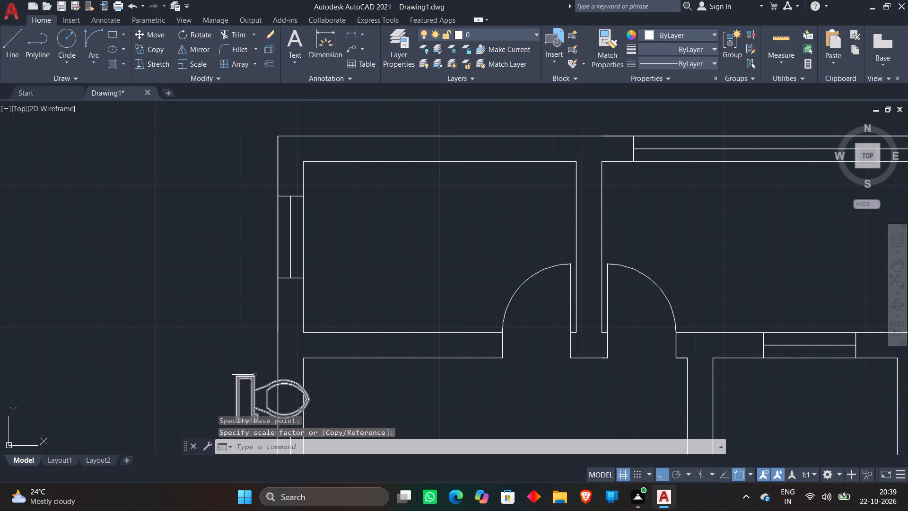
Move the enlarged toilet into the top-left WC+bath room, with its tank beside the window wall.
left_click(254, 375)
left_click(247, 378)
type("M")
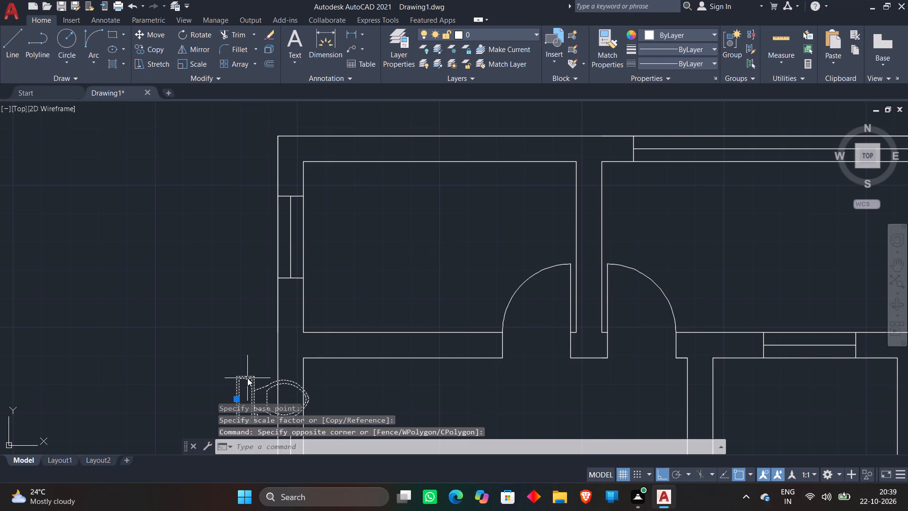
key("space")
left_click(250, 397)
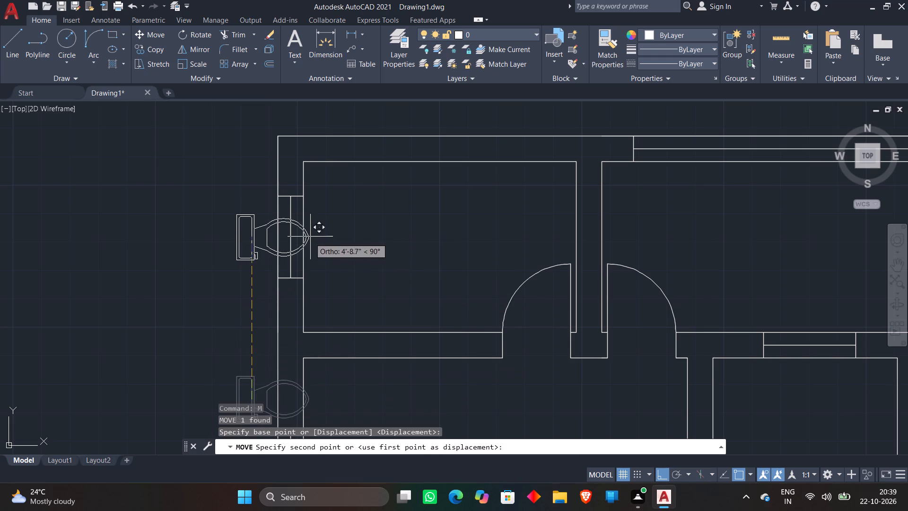
key("F8")
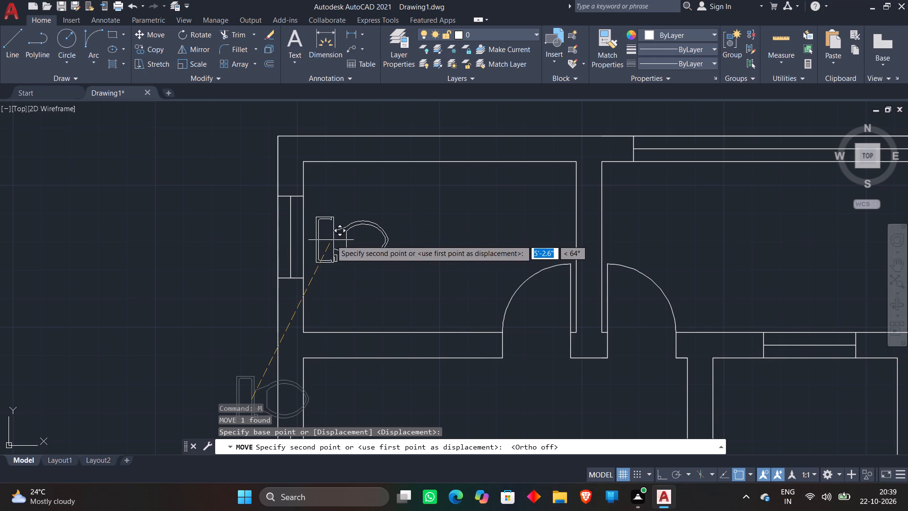
left_click(331, 240)
Copy the toilet from the top-left WC+bath room to the empty area just outside the plan's left wall.
scroll(434, 224, "down", 1)
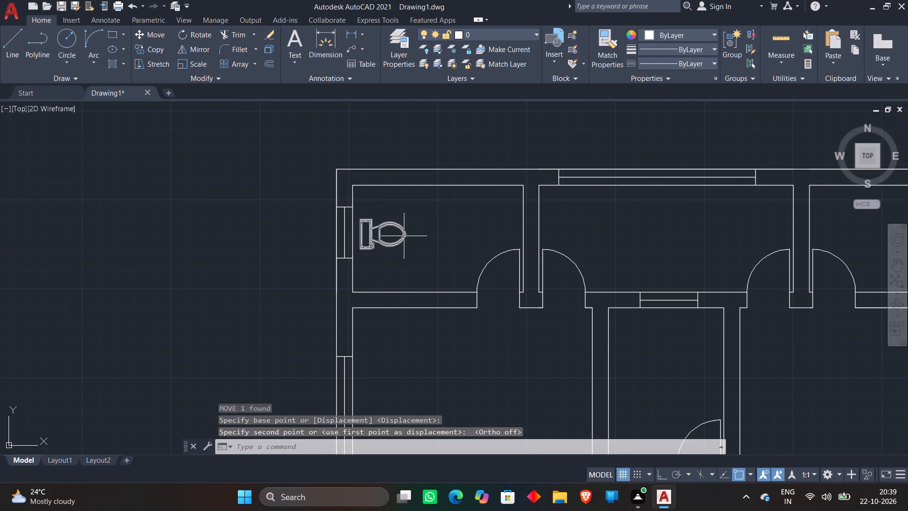
left_click(403, 236)
right_click(403, 235)
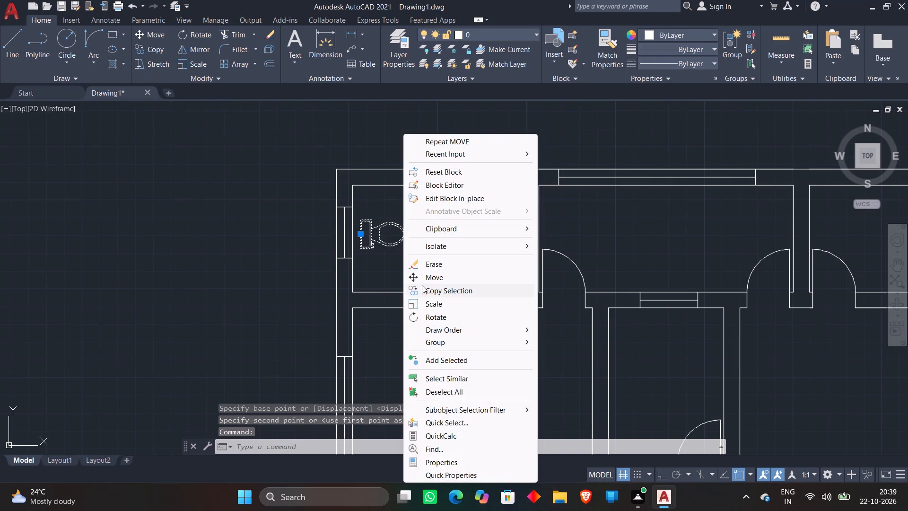
left_click(420, 292)
left_click(397, 245)
left_click(248, 251)
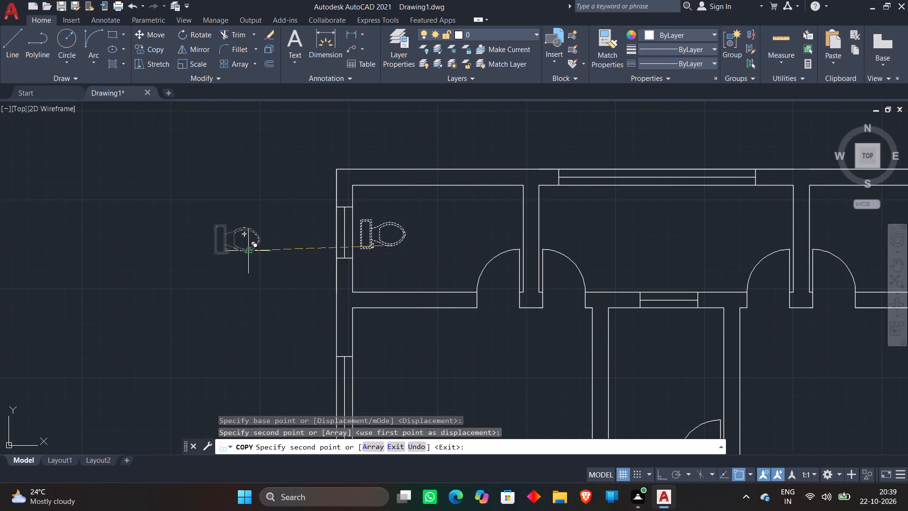
key("Escape")
Rotate the copied toilet outside the plan 180° so it faces the opposite way.
scroll(248, 251, "down", 2)
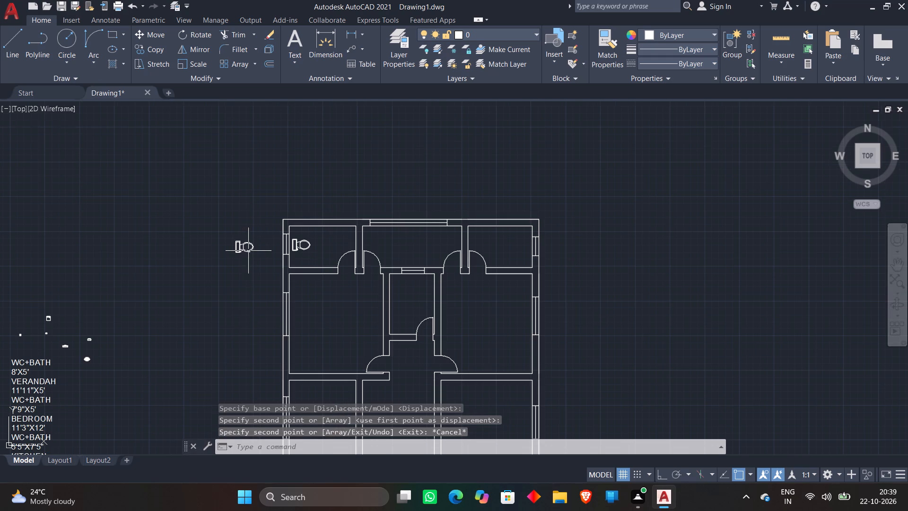
left_click(222, 231)
left_click(268, 279)
right_click(255, 272)
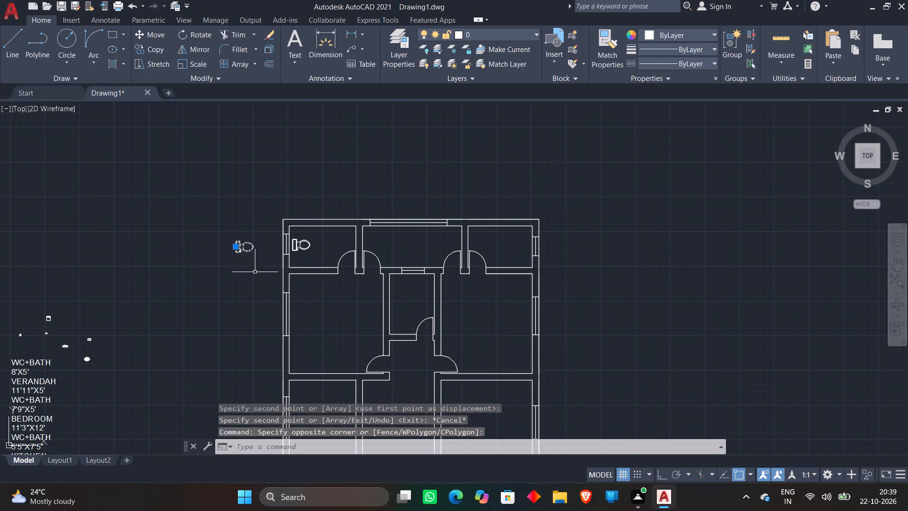
left_click(267, 317)
left_click(250, 279)
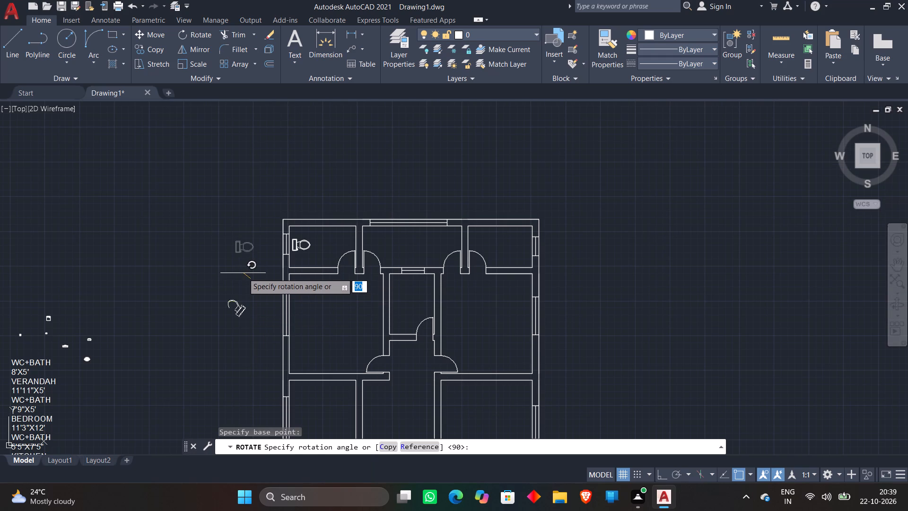
key("F8")
left_click(243, 273)
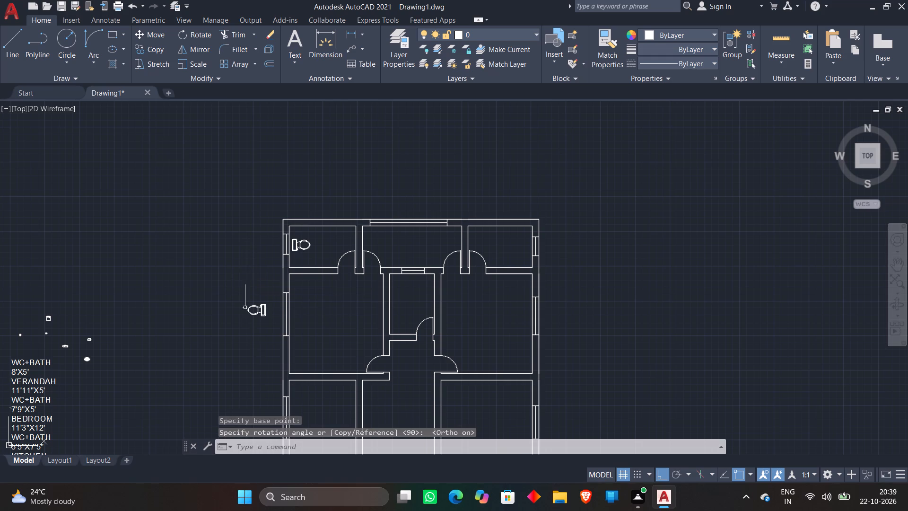
Move the rotated toilet copy into the plan's top-right WC+bath room, with its tank near the window wall.
scroll(275, 310, "up", 1)
left_click(267, 326)
left_click(212, 281)
type("M")
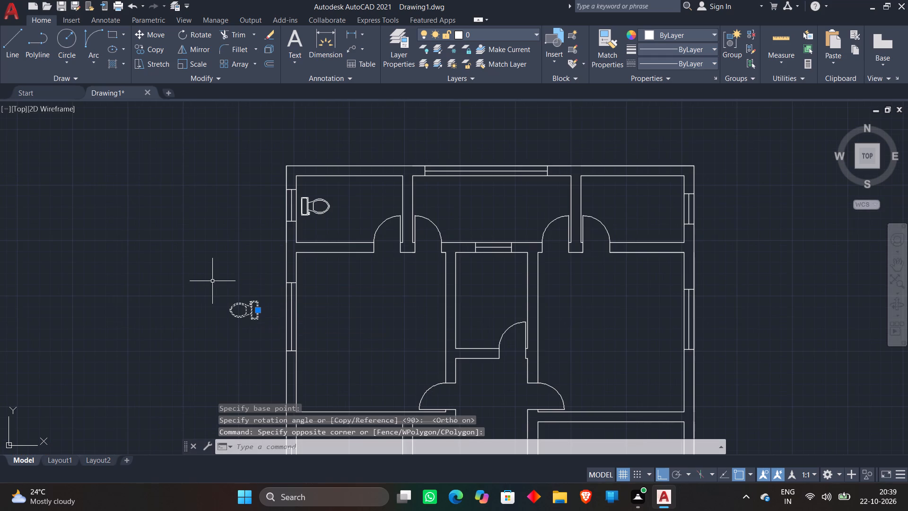
key("space")
left_click(232, 308)
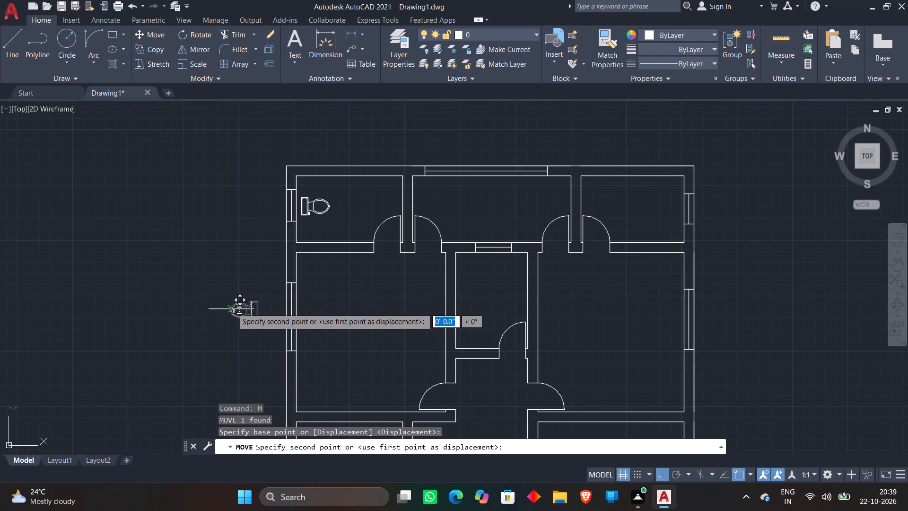
key("F8")
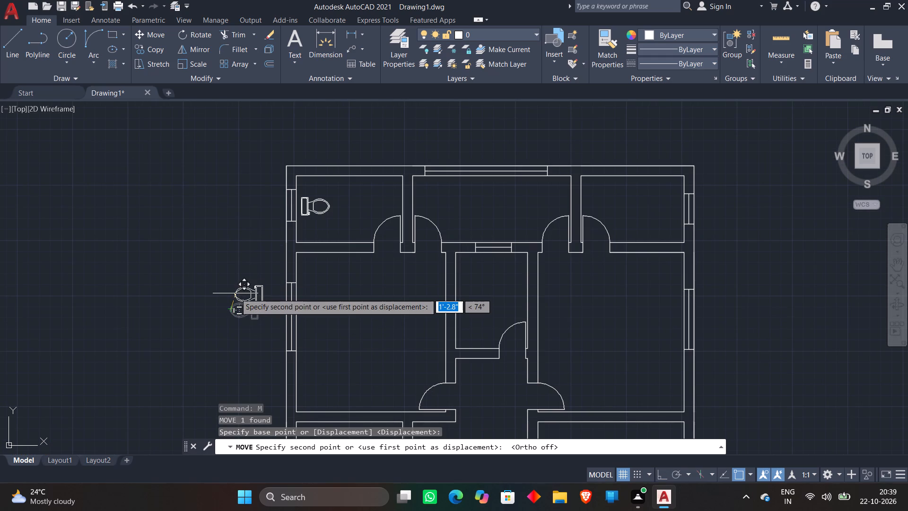
scroll(644, 206, "up", 2)
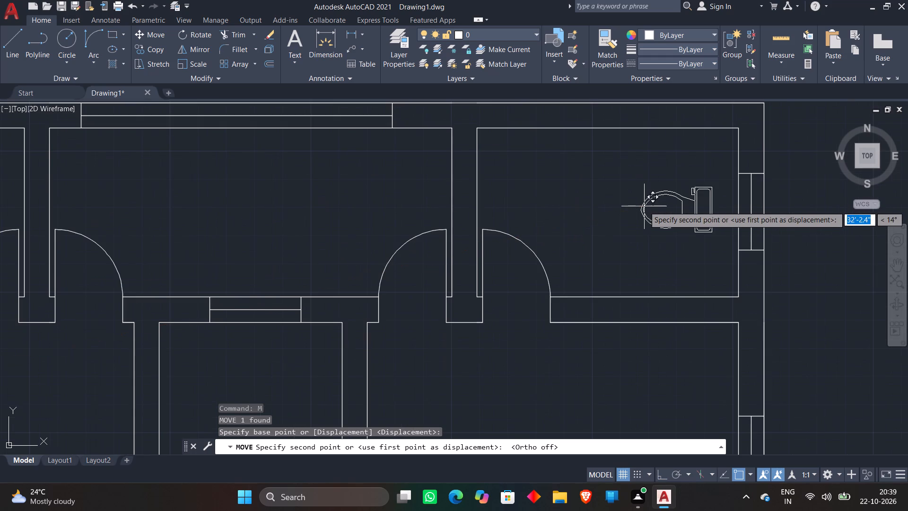
left_click(657, 210)
Move the queen bed block from above the text list into the bedroom below the top-left WC+bath room.
scroll(598, 191, "down", 3)
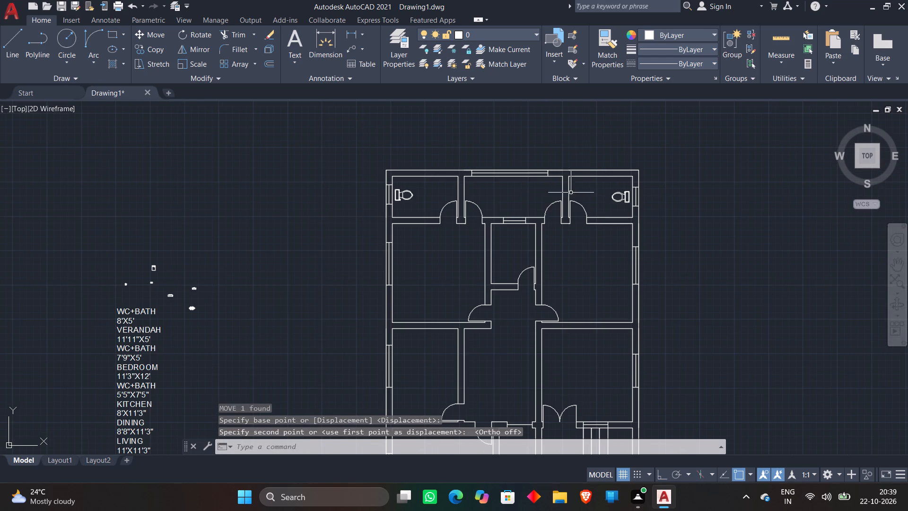
left_click(161, 276)
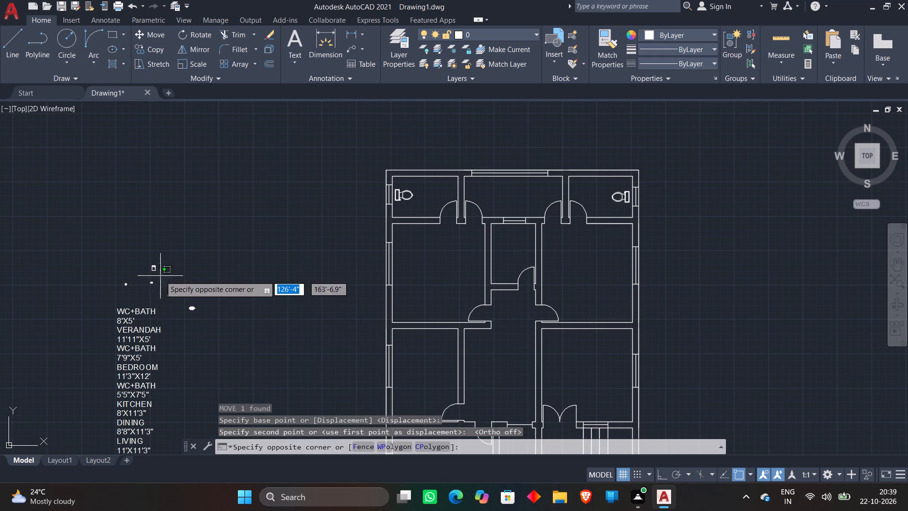
left_click(147, 257)
type("M")
key("space")
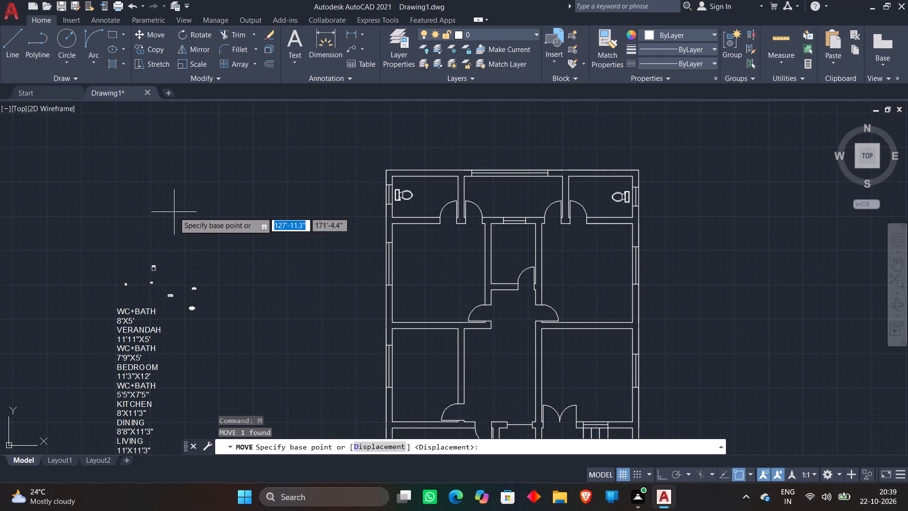
scroll(144, 269, "up", 1)
left_click(165, 272)
scroll(407, 257, "down", 1)
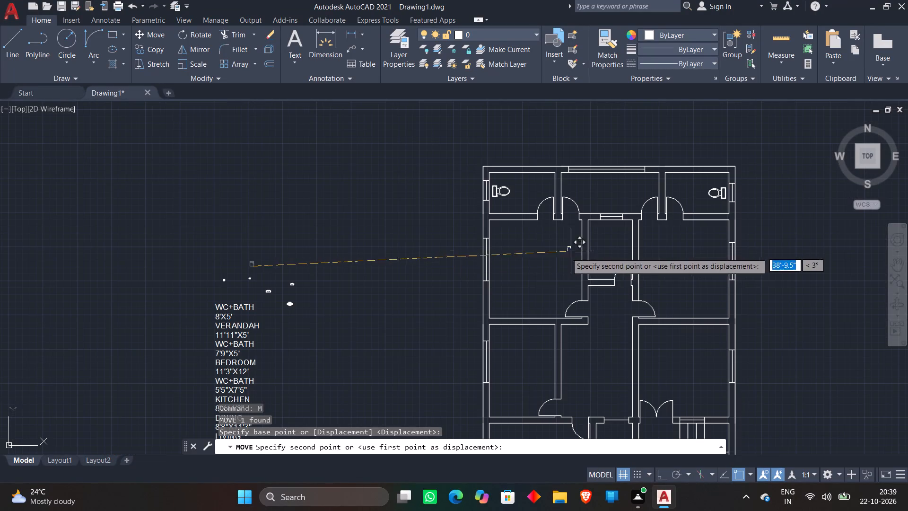
left_click(526, 262)
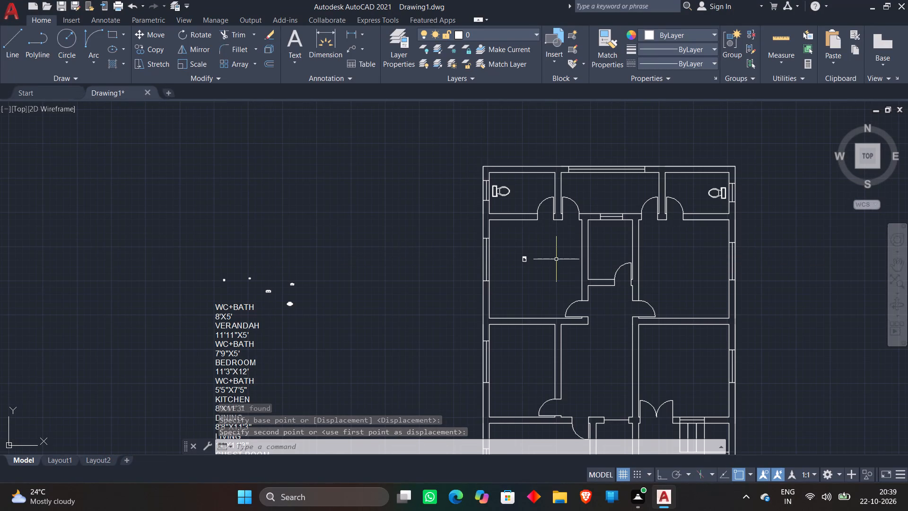
Scale up the queen bed block freehand to a size that suits the bedroom.
scroll(554, 274, "up", 2)
left_click(456, 211)
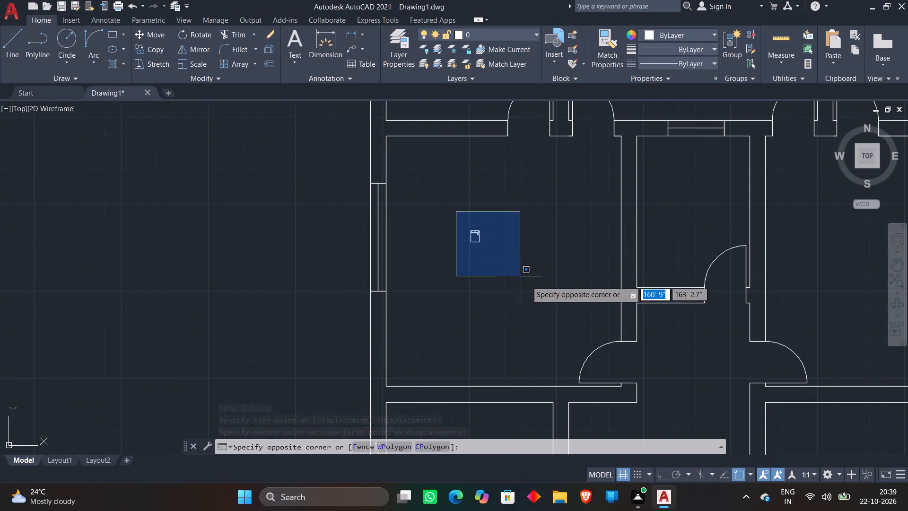
left_click(529, 284)
right_click(536, 255)
left_click(547, 304)
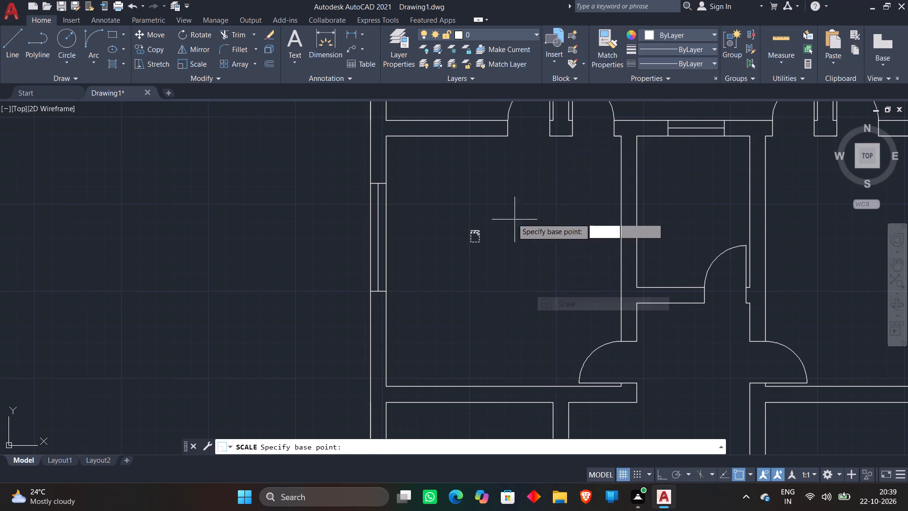
left_click(488, 201)
scroll(553, 189, "down", 3)
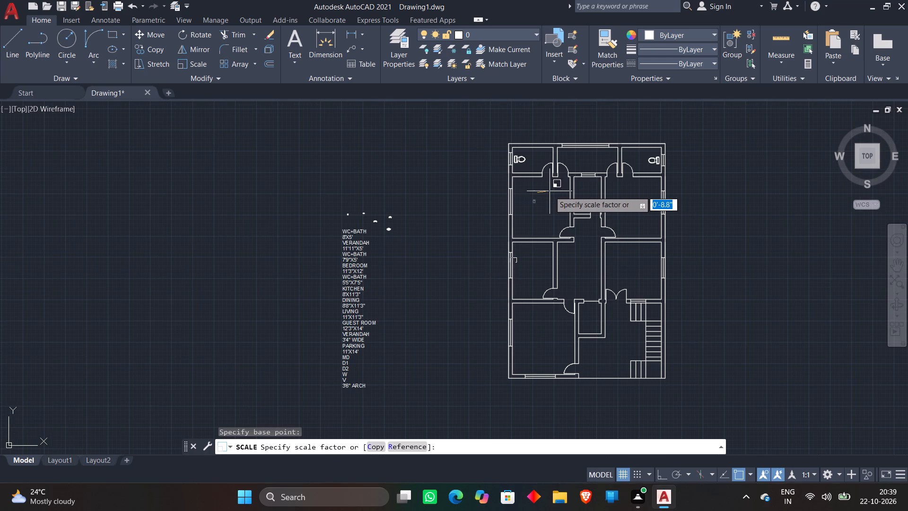
left_click(550, 191)
Move the scaled queen bed block into the bedroom directly below the top-left WC+bath room.
left_click(520, 266)
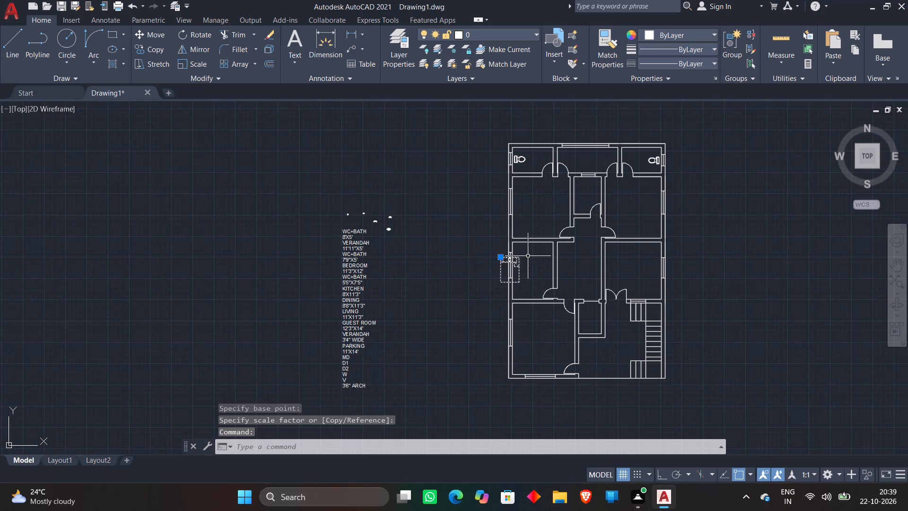
type("M")
key("space")
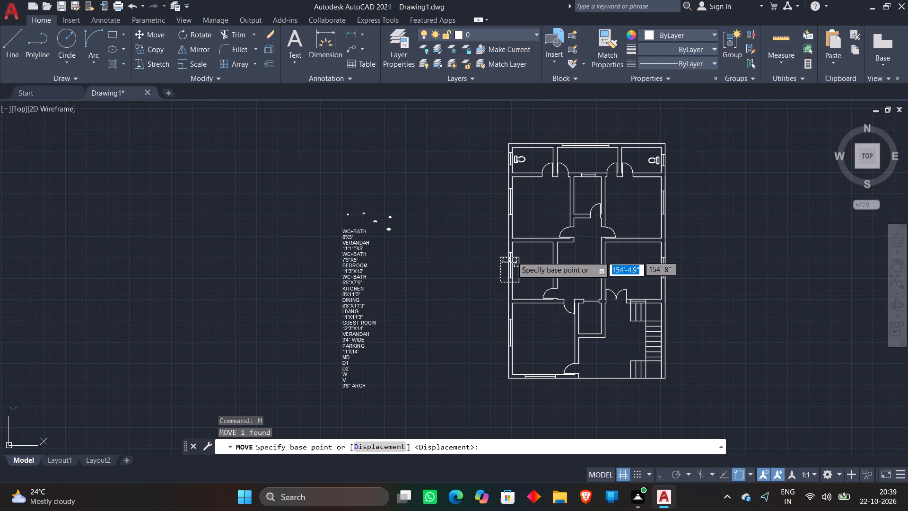
scroll(532, 259, "up", 3)
left_click(477, 279)
scroll(522, 157, "down", 2)
middle_click_drag(534, 137, 509, 219)
scroll(520, 192, "up", 2)
left_click(513, 159)
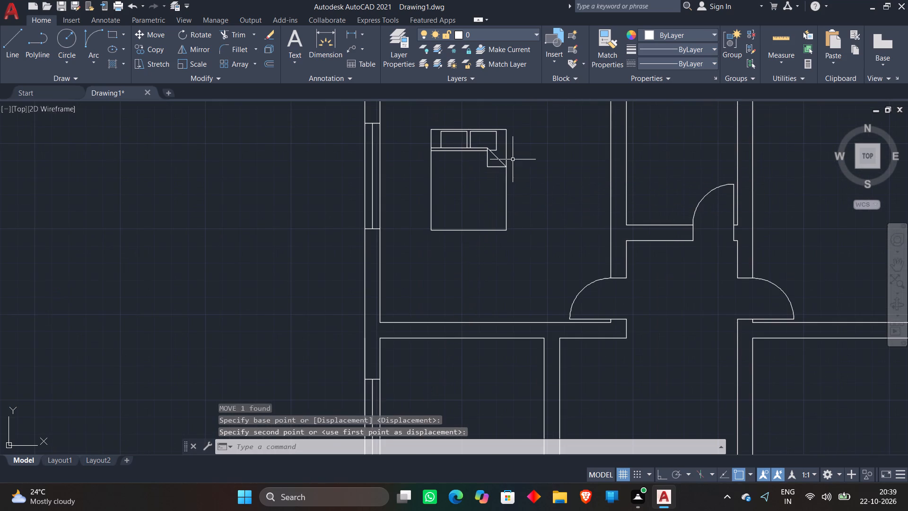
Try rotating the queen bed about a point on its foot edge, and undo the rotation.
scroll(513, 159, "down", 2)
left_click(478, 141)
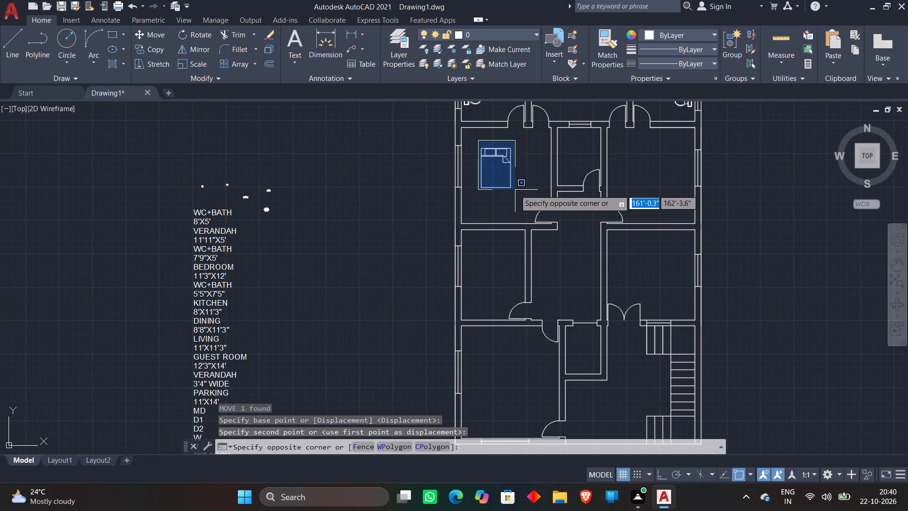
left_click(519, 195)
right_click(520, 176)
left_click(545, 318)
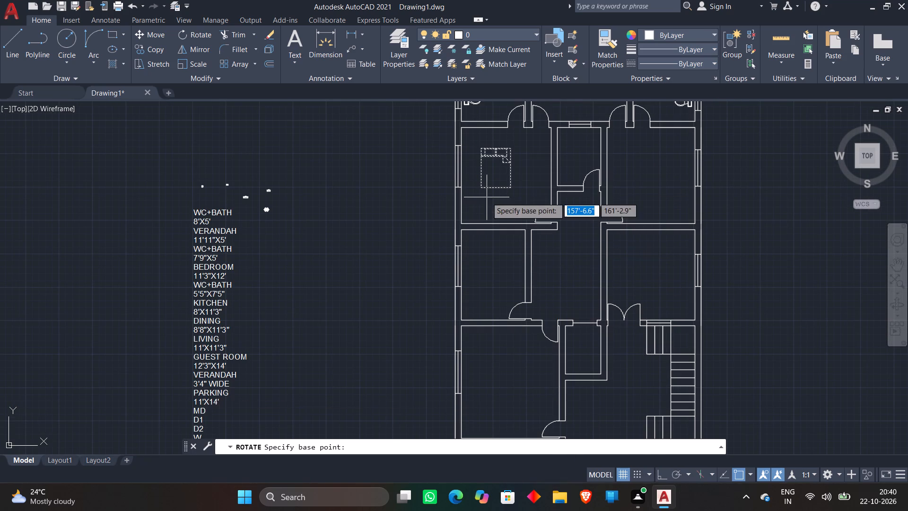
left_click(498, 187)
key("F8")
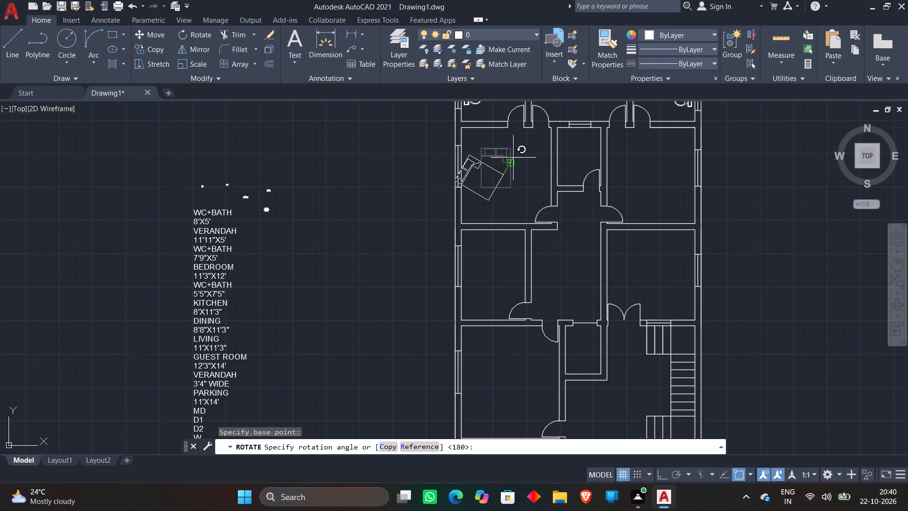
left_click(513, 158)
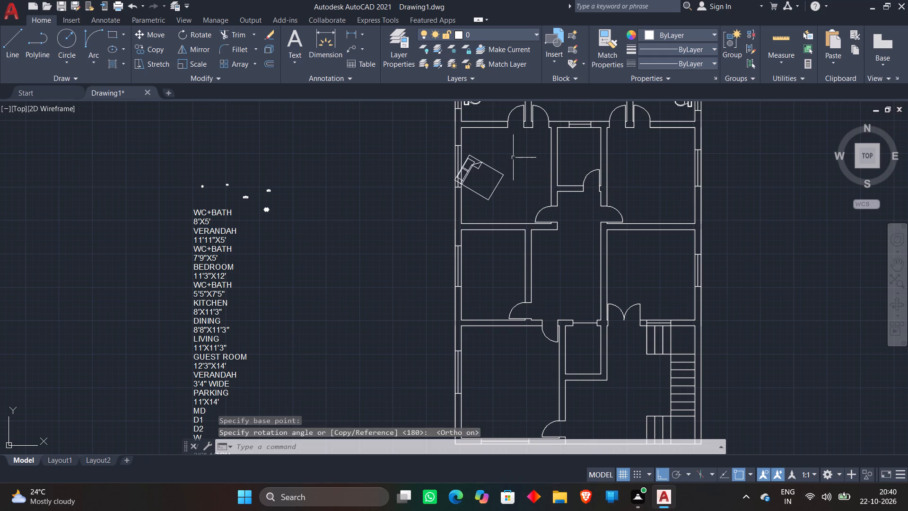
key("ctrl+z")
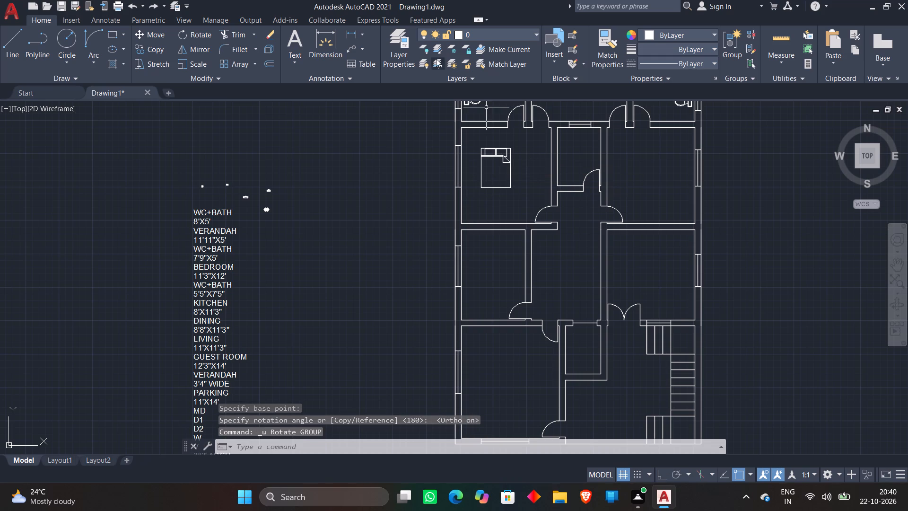
Rotate the queen bed 90° so its pillows face the plan's left outer wall.
scroll(512, 137, "up", 3)
left_click(373, 155)
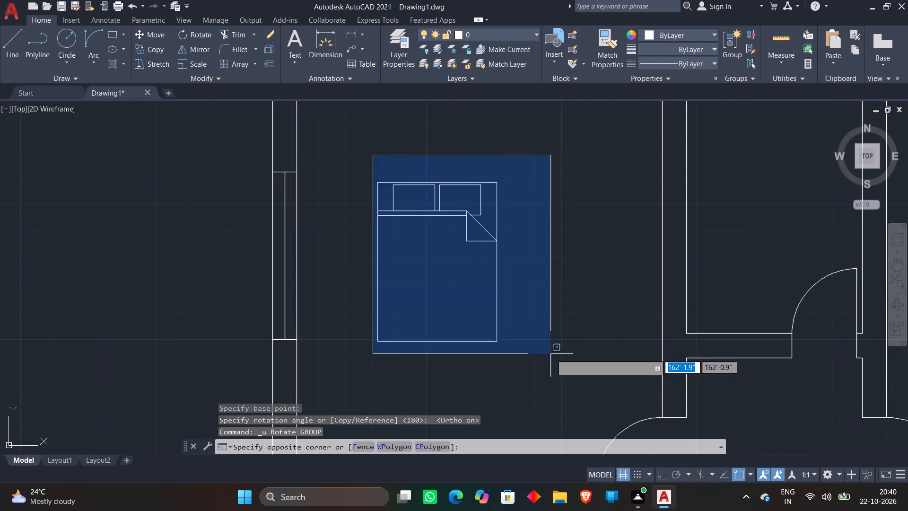
left_click(551, 354)
right_click(539, 338)
left_click(577, 320)
left_click(553, 338)
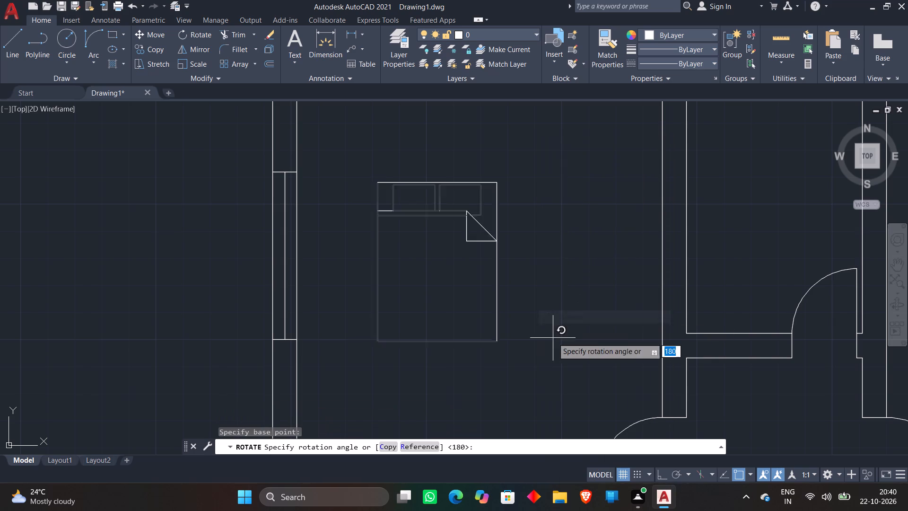
key("F8")
left_click(566, 243)
Move the rotated bed up inside the left bedroom, with its pillow end near the window wall.
scroll(566, 243, "down", 4)
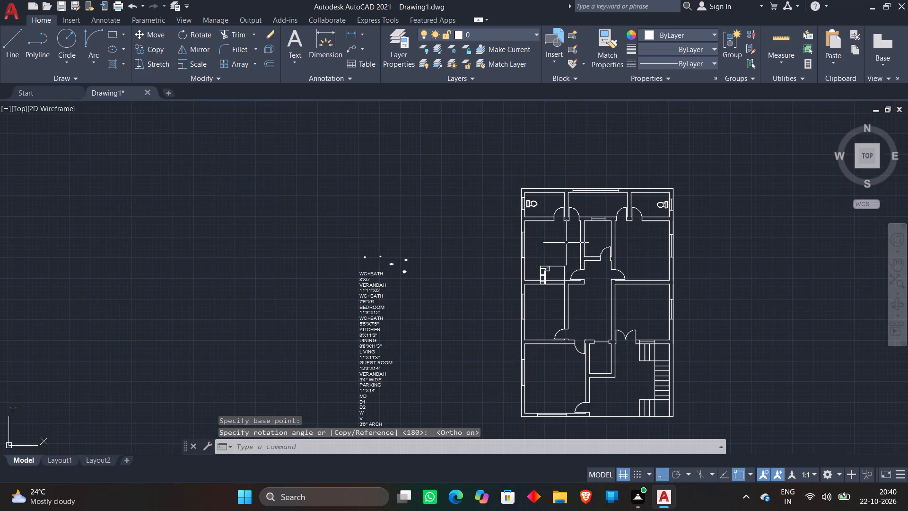
scroll(556, 279, "up", 2)
left_click(532, 253)
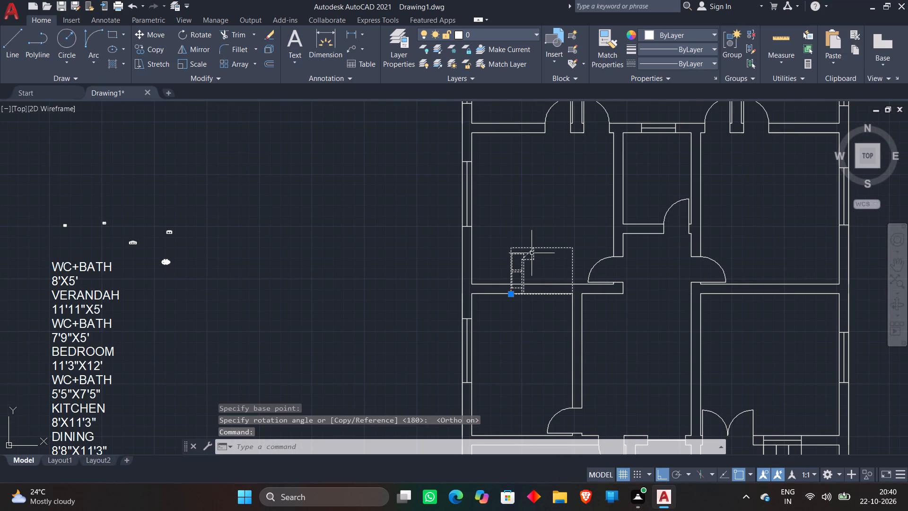
type("M")
key("space")
left_click(537, 274)
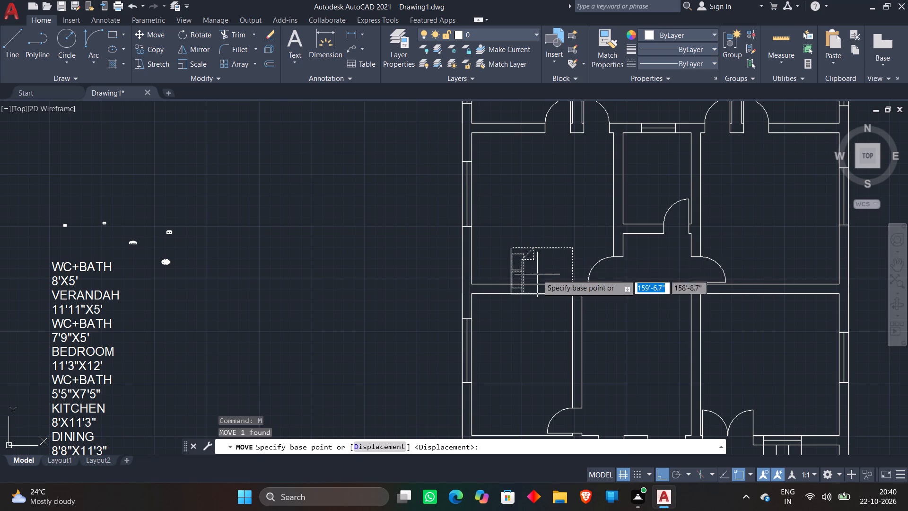
scroll(487, 177, "up", 2)
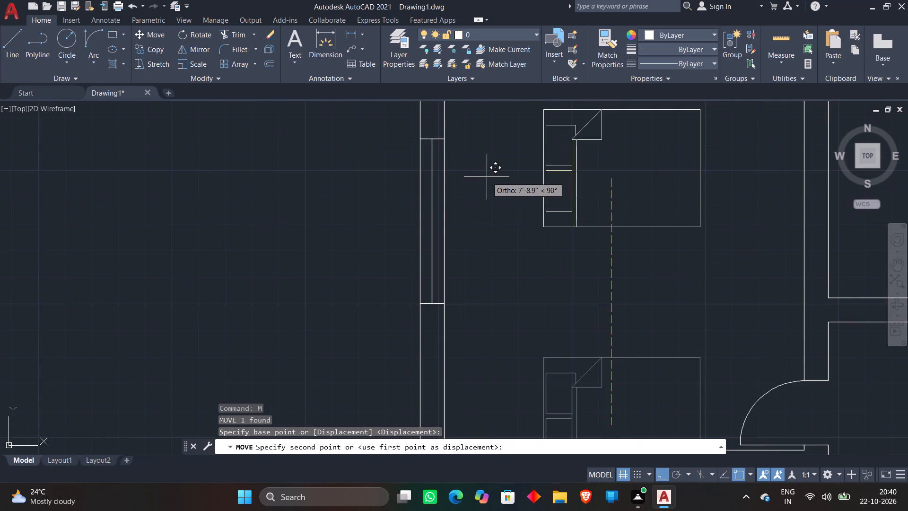
key("F8")
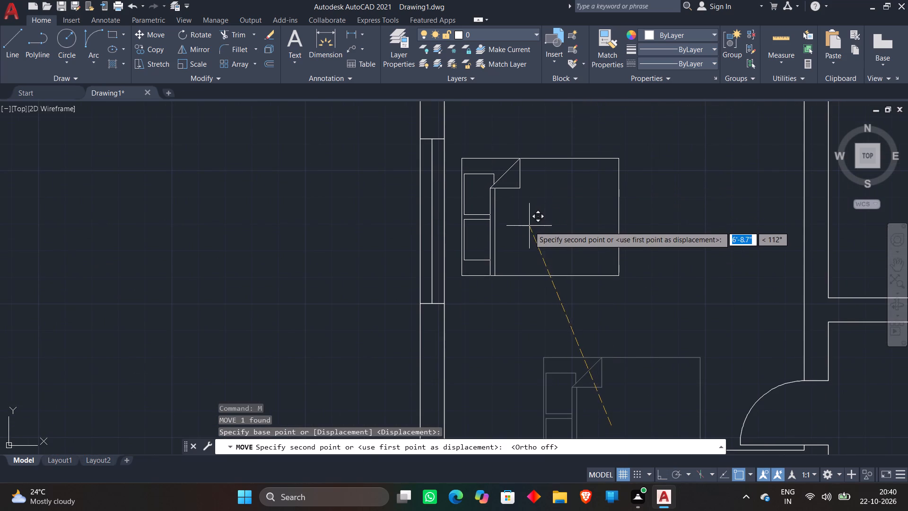
left_click(528, 230)
Copy the bed from the left bedroom into the bedroom below the top-right WC+bath room.
scroll(619, 220, "down", 3)
middle_click_drag(623, 220, 462, 233)
left_click(455, 241)
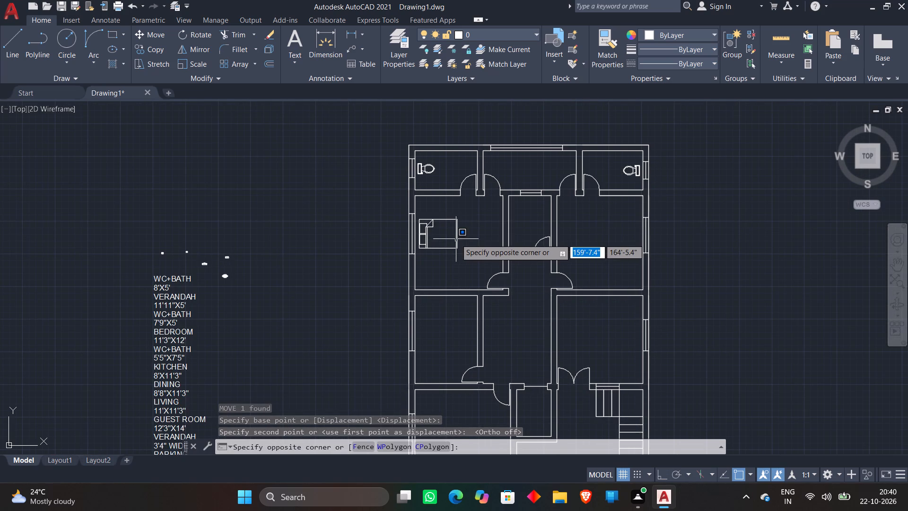
left_click(457, 234)
left_click(460, 233)
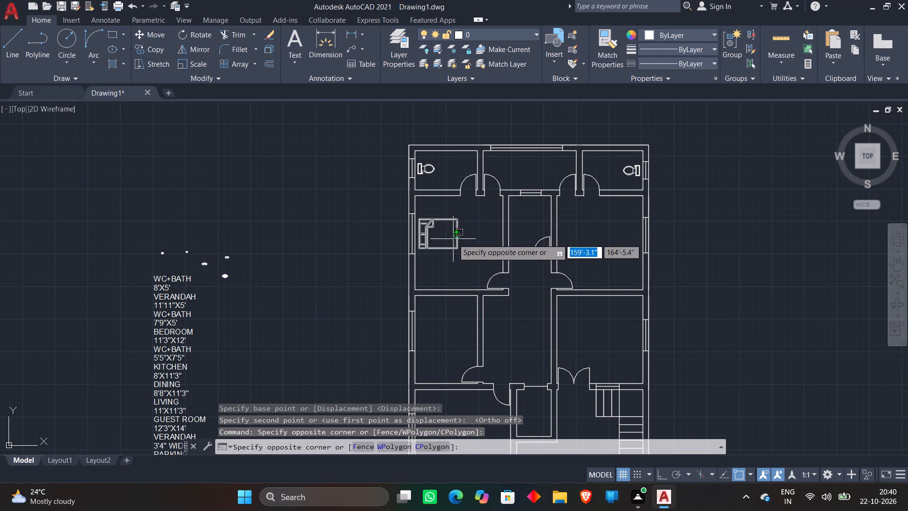
left_click(453, 239)
right_click(453, 238)
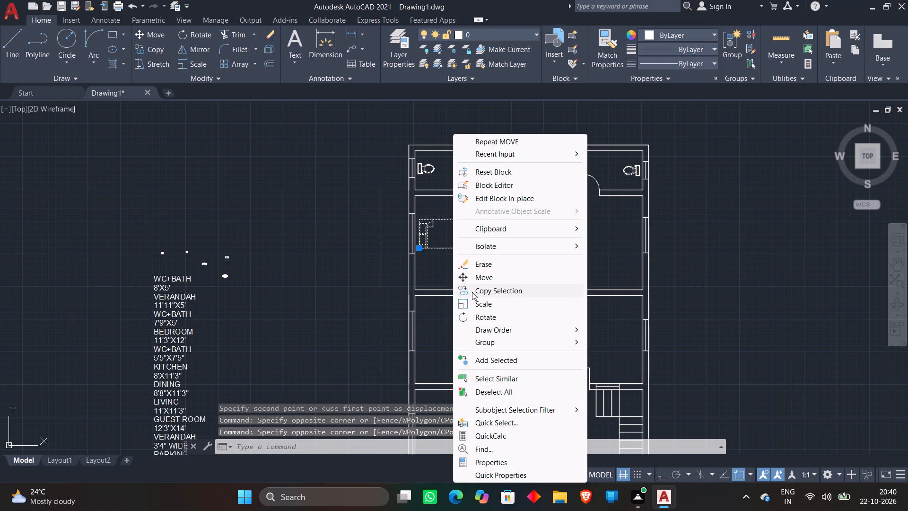
left_click(472, 292)
left_click(453, 249)
scroll(635, 241, "up", 3)
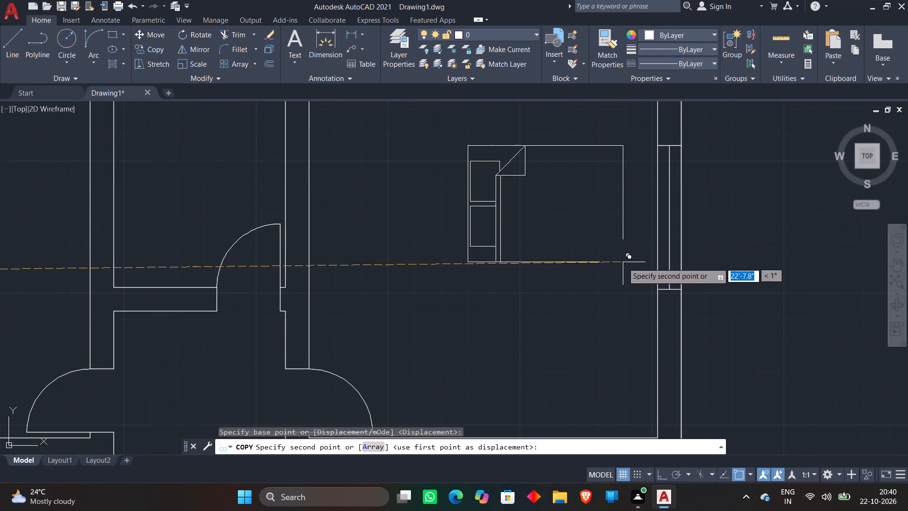
left_click(633, 276)
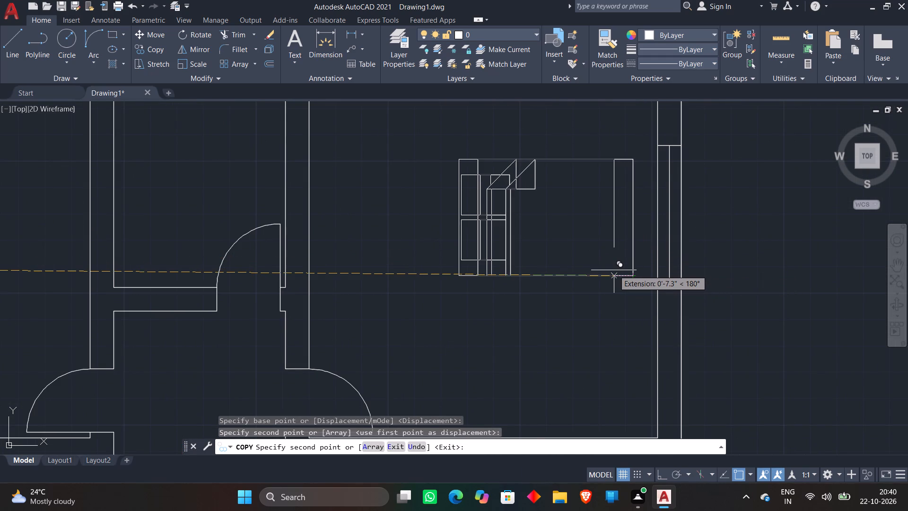
key("Escape")
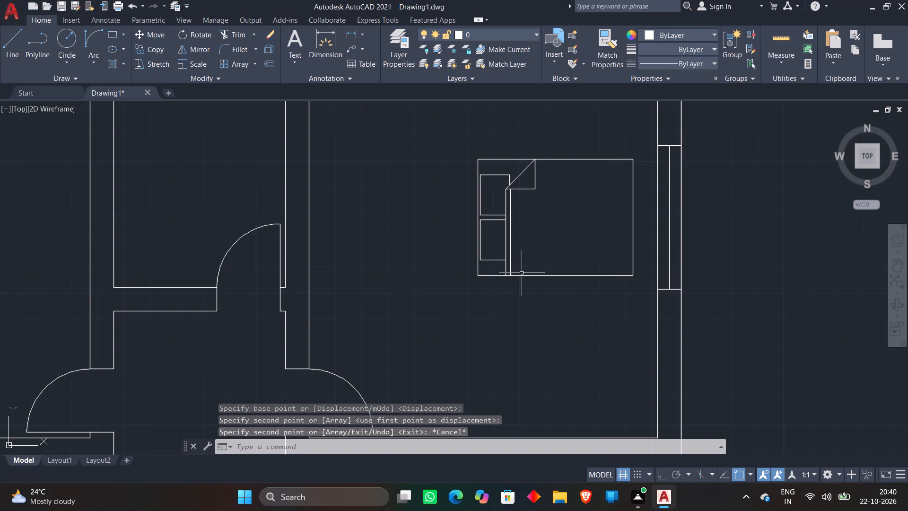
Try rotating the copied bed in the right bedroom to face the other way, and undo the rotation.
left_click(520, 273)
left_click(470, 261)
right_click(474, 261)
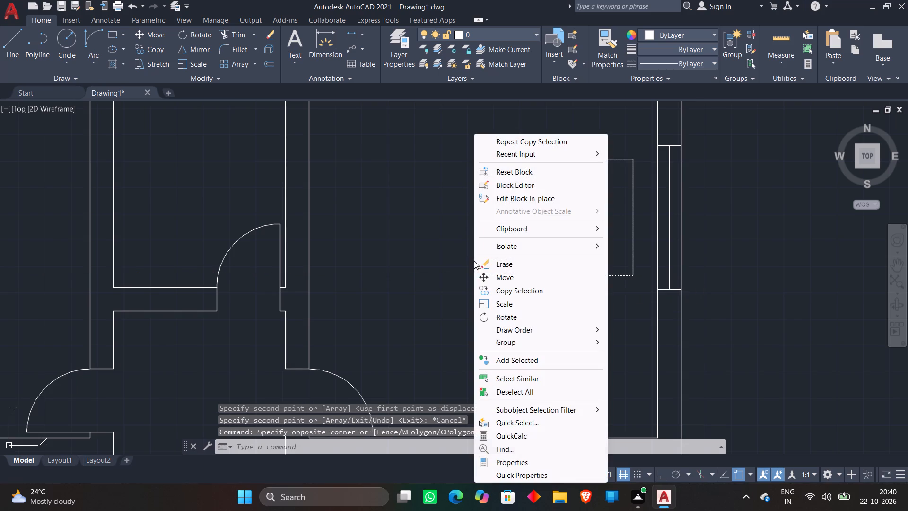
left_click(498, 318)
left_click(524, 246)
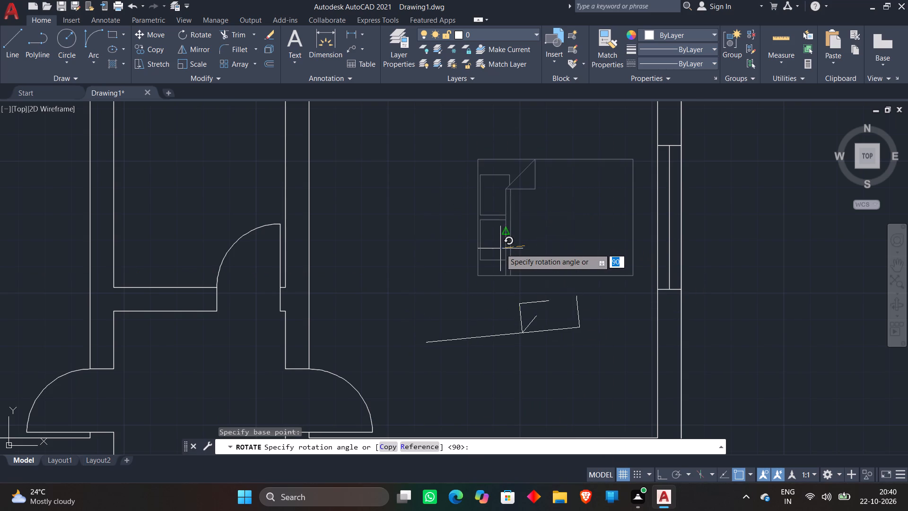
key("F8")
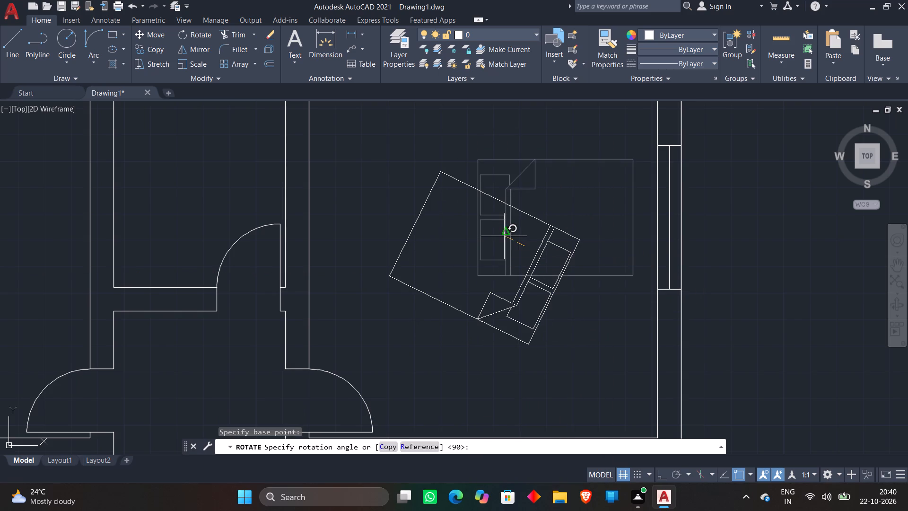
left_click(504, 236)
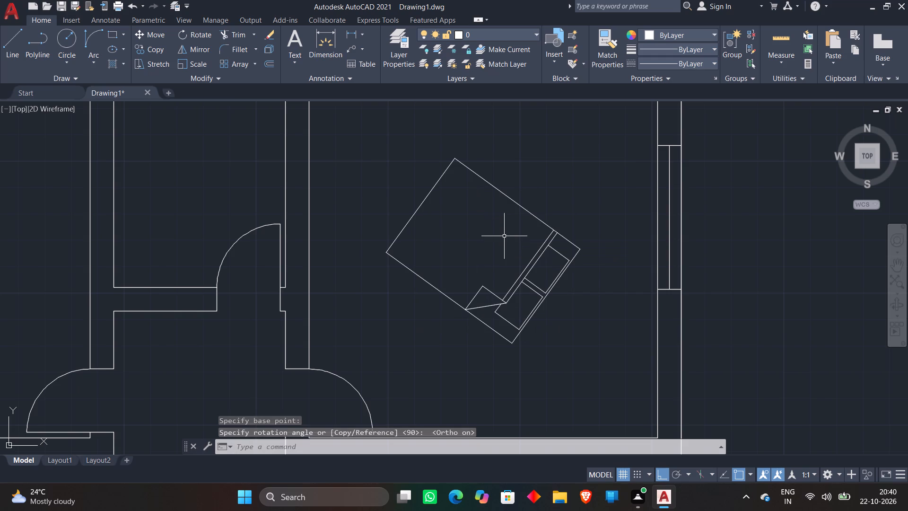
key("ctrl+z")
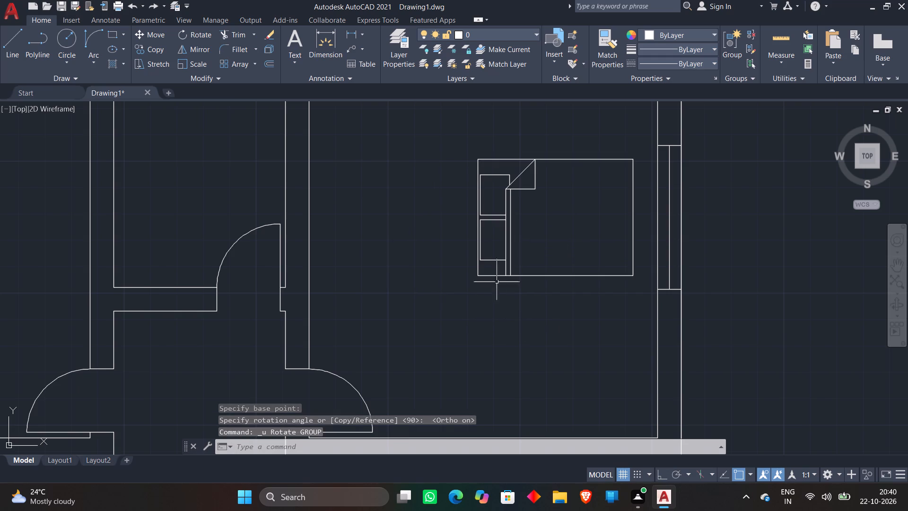
Rotate the copied bed 180° so its pillows face the plan's right outer wall.
left_click(516, 305)
left_click(457, 221)
right_click(457, 221)
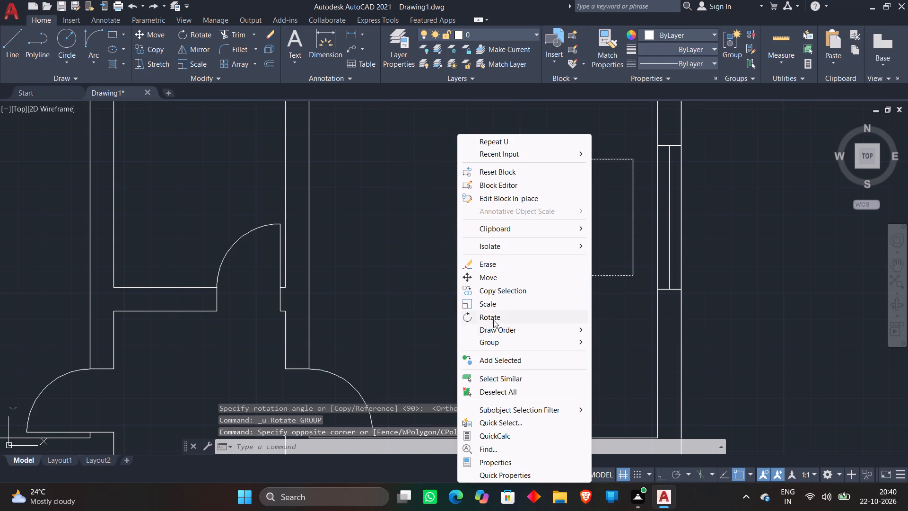
left_click(489, 320)
left_click(522, 267)
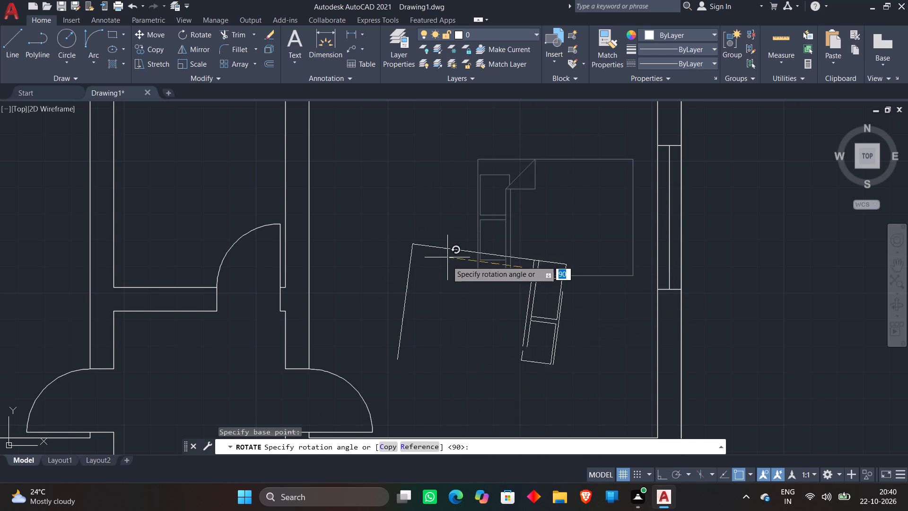
key("F8")
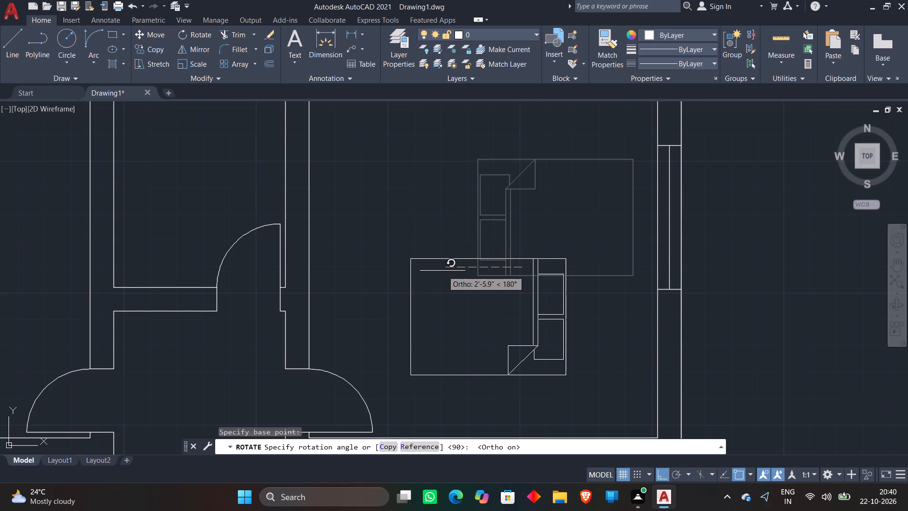
left_click(443, 271)
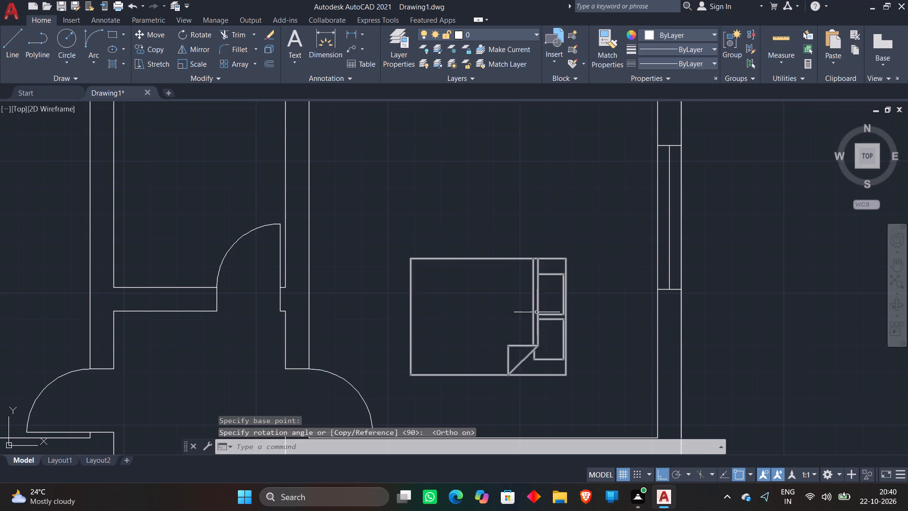
Move the rotated bed copy within the right bedroom so its pillow end sits near the window wall.
left_click(537, 312)
type("M")
key("space")
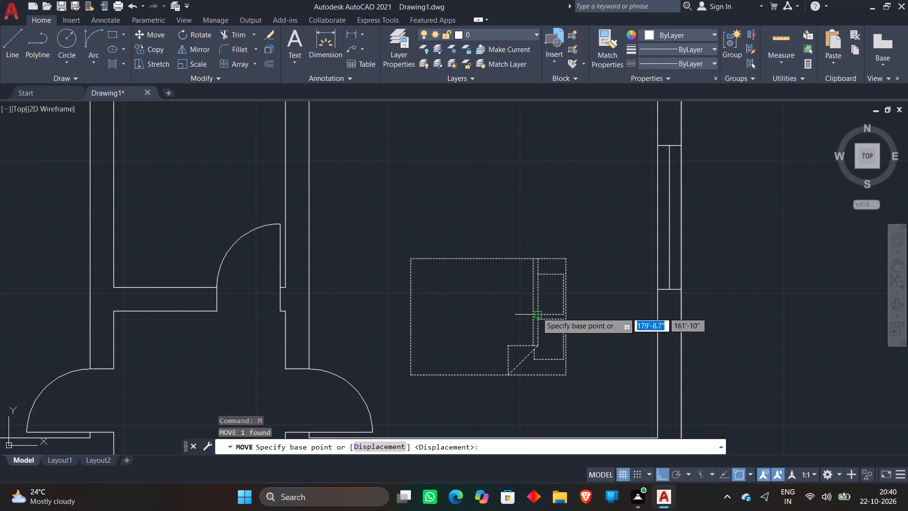
left_click(476, 306)
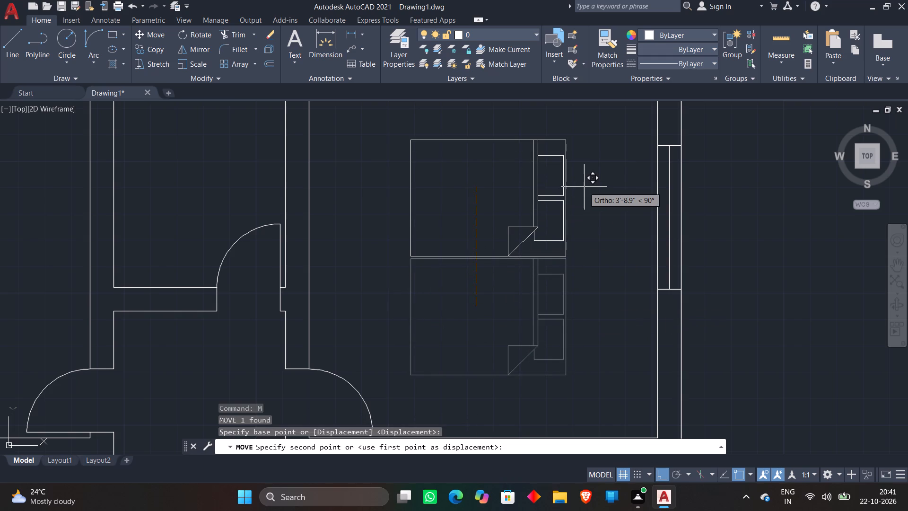
key("F8")
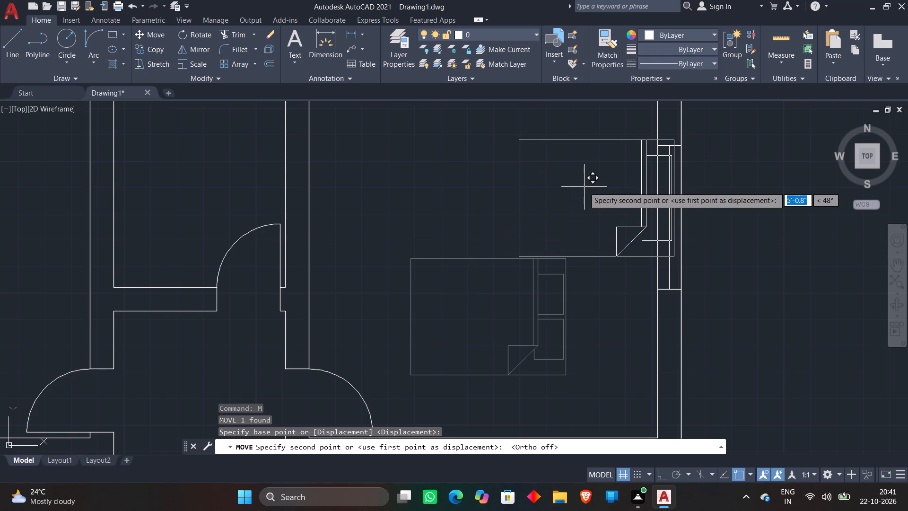
scroll(536, 215, "up", 1)
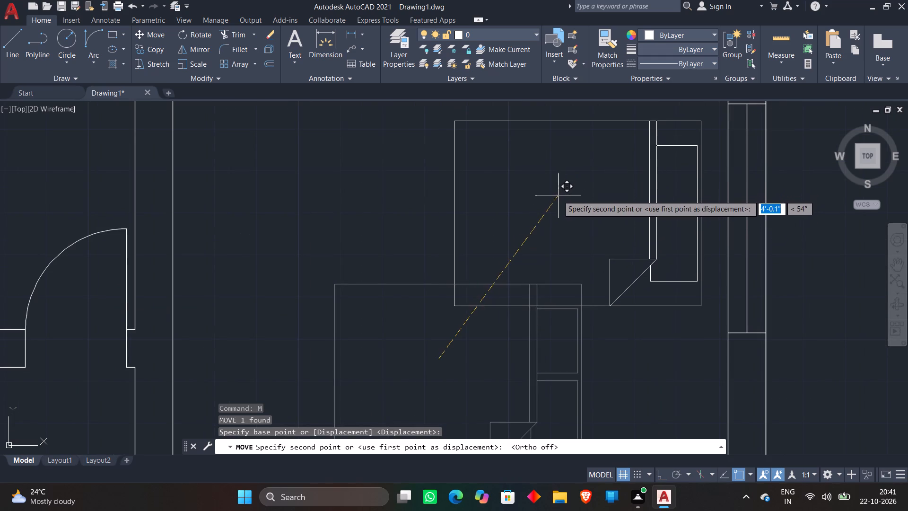
left_click(558, 195)
scroll(513, 195, "down", 4)
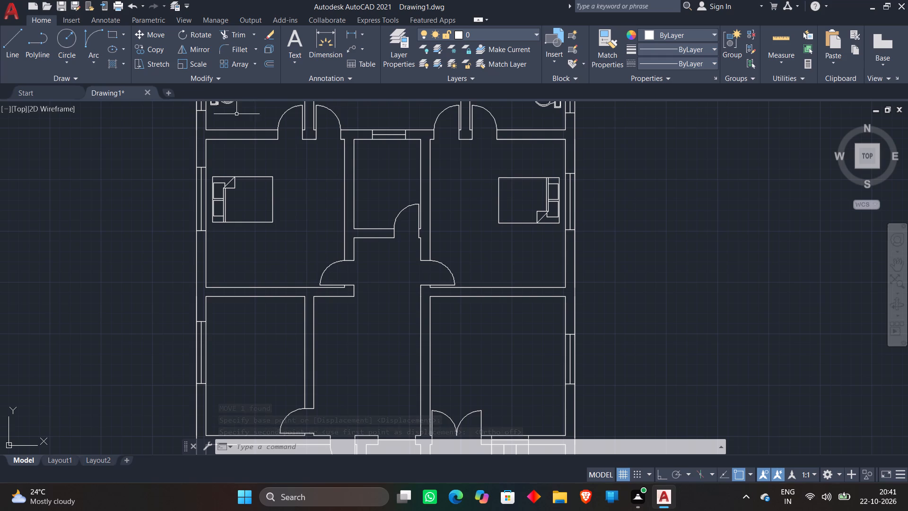
Copy the toilet from the top-left WC+bath room into the middle WC+bath room between the two bedrooms.
middle_click_drag(289, 178, 286, 280)
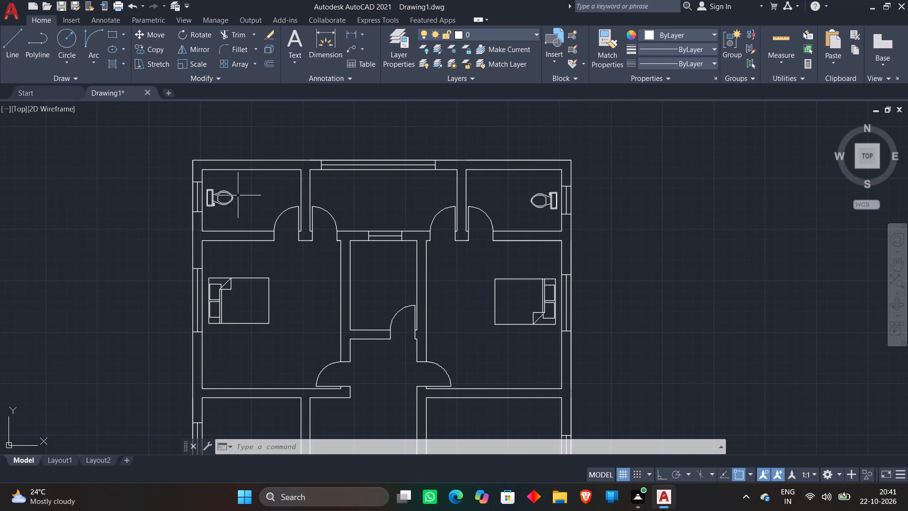
left_click(220, 196)
left_click(219, 196)
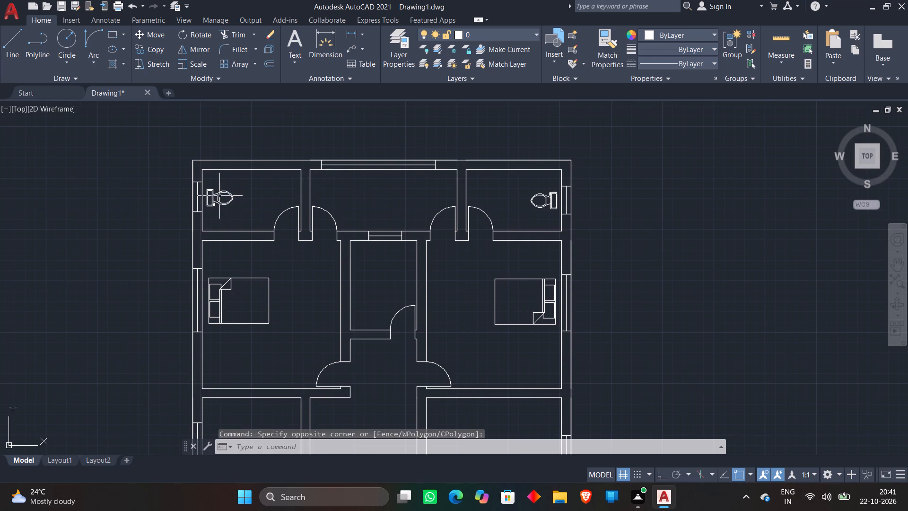
left_click(219, 194)
right_click(268, 176)
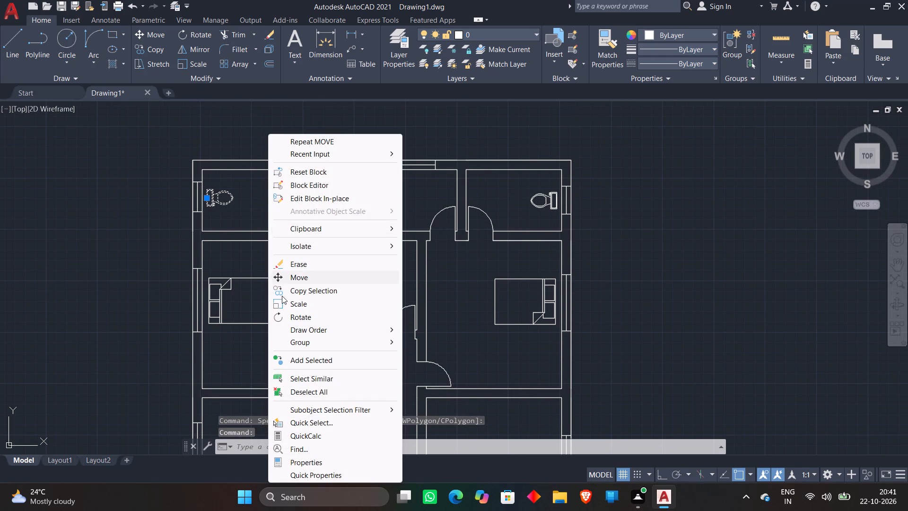
left_click(280, 287)
left_click(219, 211)
scroll(391, 262, "up", 3)
left_click(361, 285)
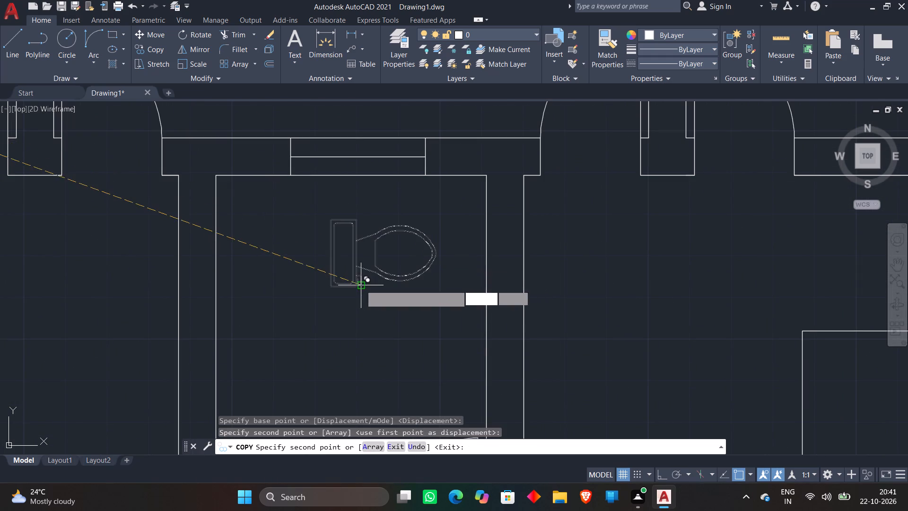
key("Escape")
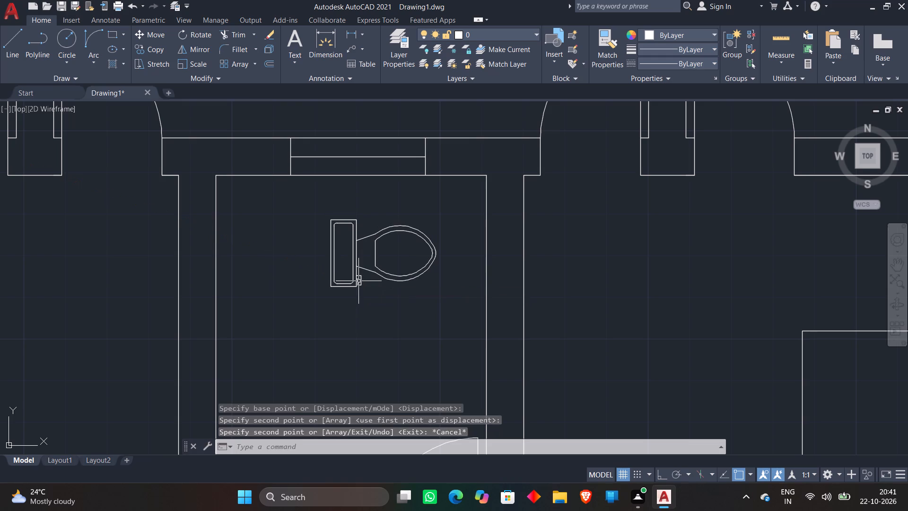
Rotate the copied toilet 270° with Ortho on so its tank faces the room's upper window wall.
left_click(443, 315)
left_click(319, 215)
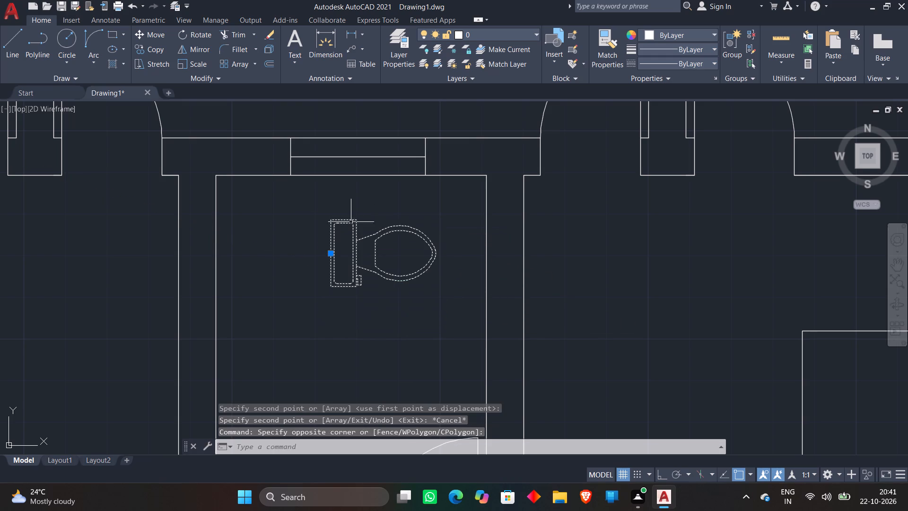
right_click(396, 233)
left_click(453, 320)
left_click(415, 291)
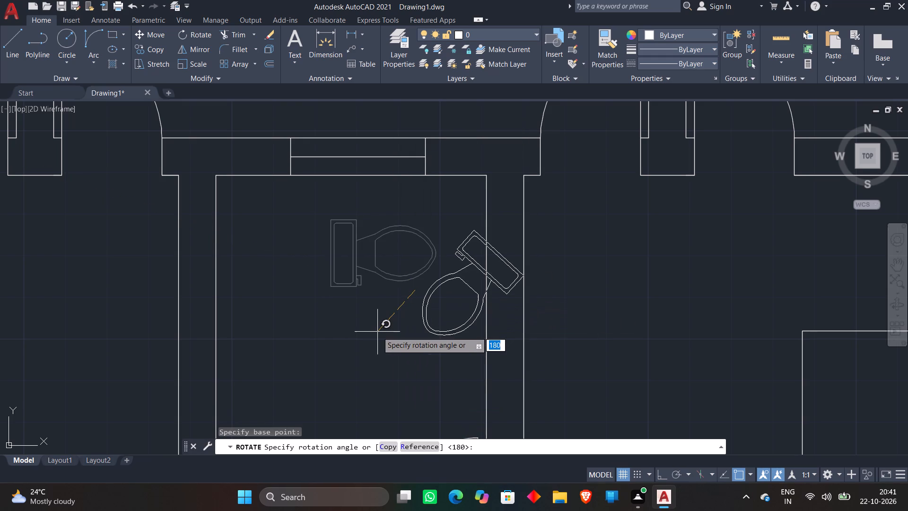
key("F8")
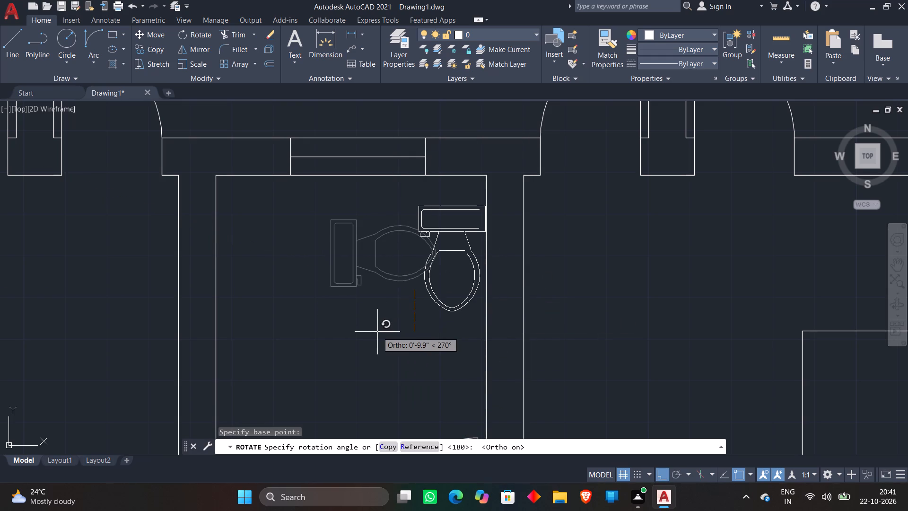
left_click(377, 332)
Move the rotated toilet within the middle WC+bath room so its tank sits just below the window.
left_click(425, 271)
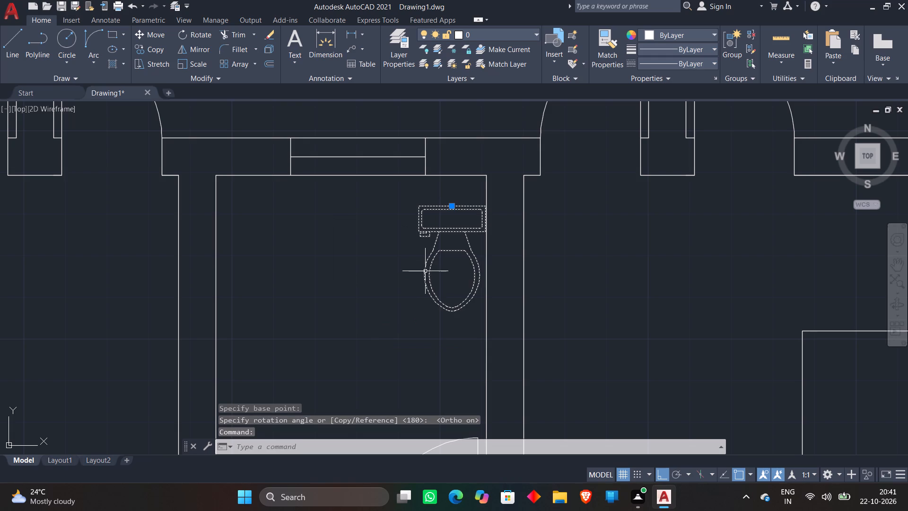
type("M")
key("space")
left_click(443, 276)
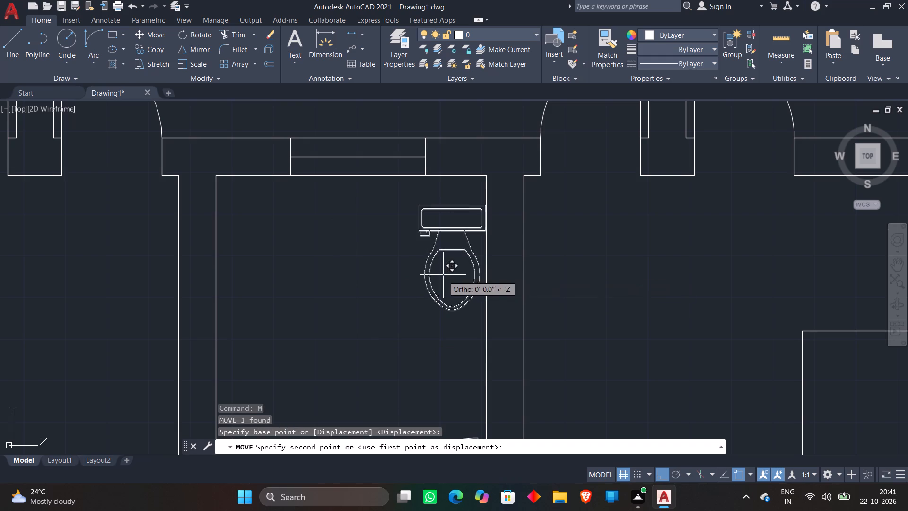
left_click(345, 234)
scroll(349, 233, "down", 4)
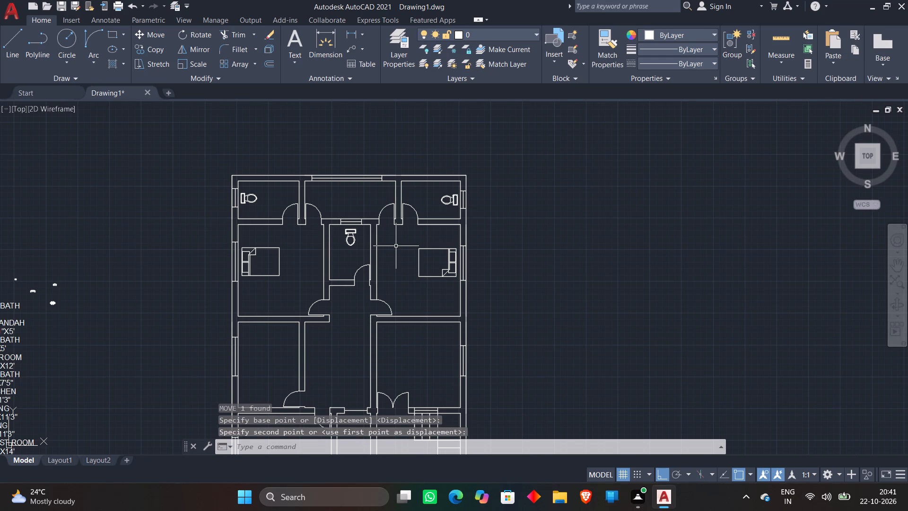
Copy the bed from the left bedroom straight down about 25'-9" into the guest room at the lower left of the plan.
middle_click_drag(163, 249, 187, 201)
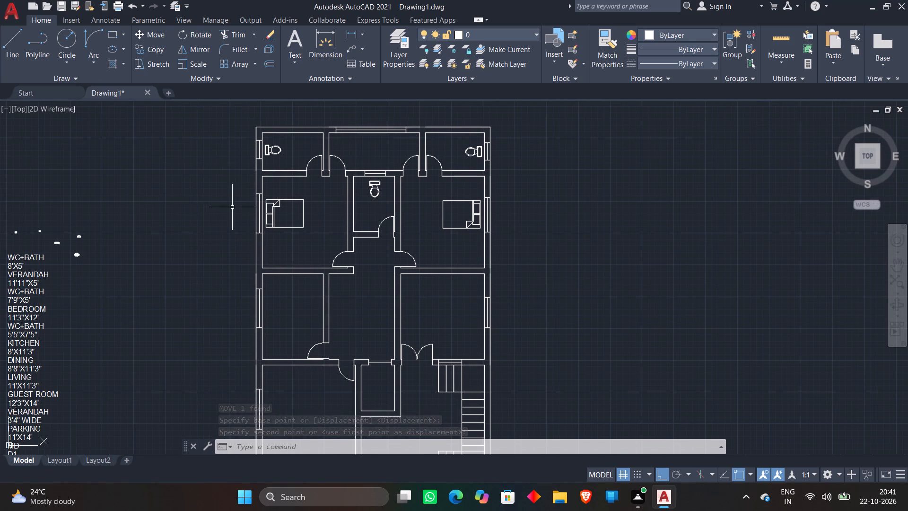
left_click(305, 204)
right_click(305, 204)
left_click(324, 287)
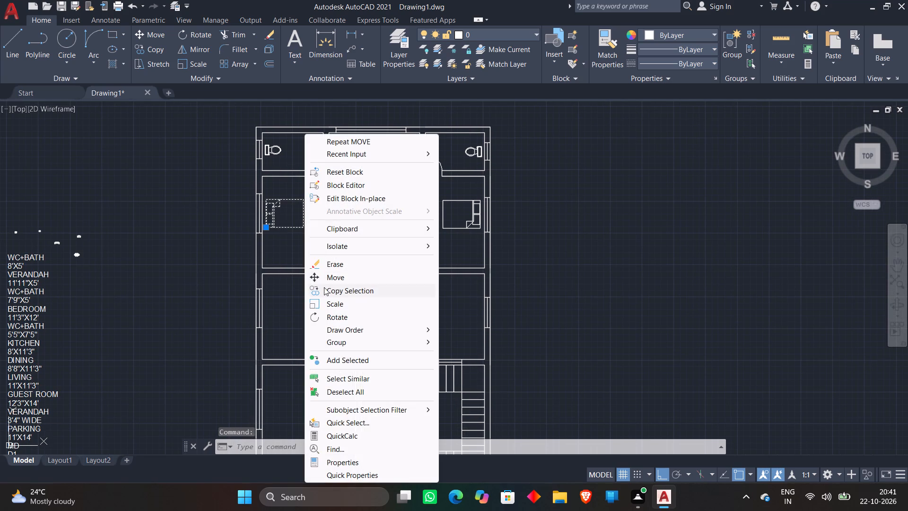
left_click(292, 231)
middle_click_drag(304, 317, 316, 234)
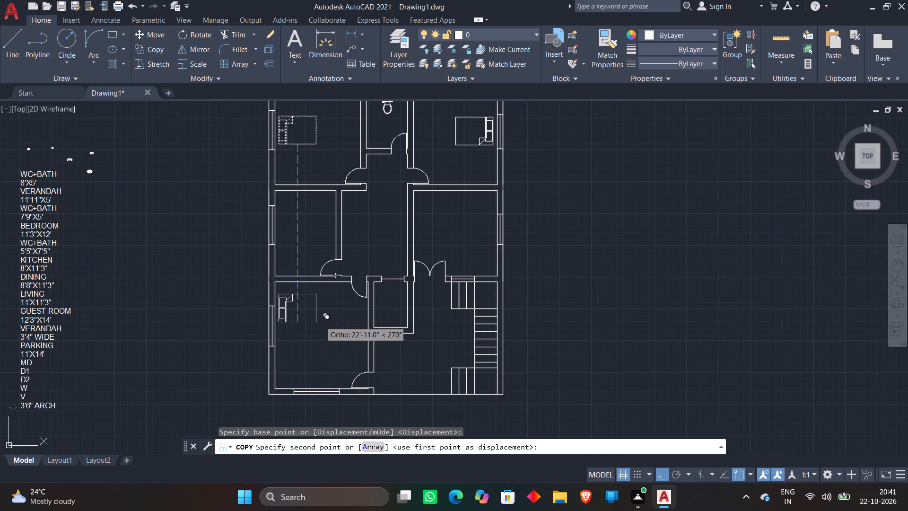
scroll(322, 327, "up", 2)
left_click(322, 363)
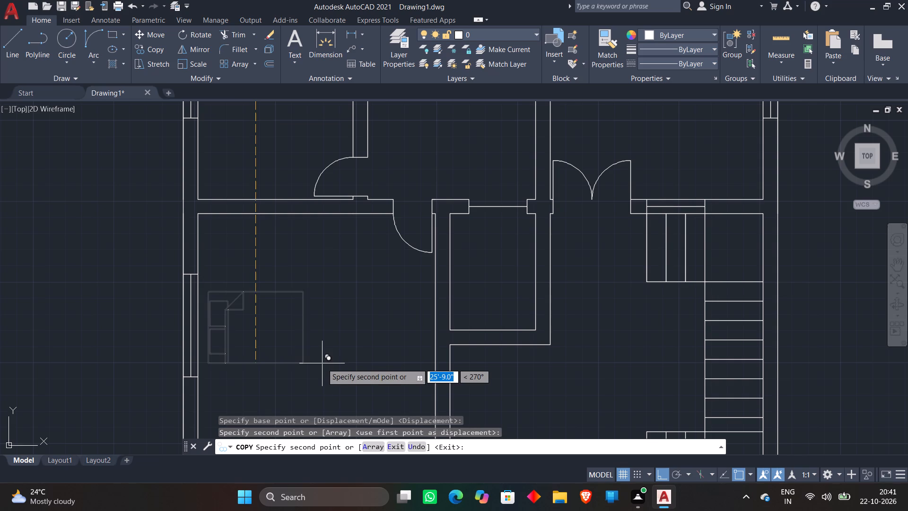
key("Escape")
scroll(322, 363, "down", 2)
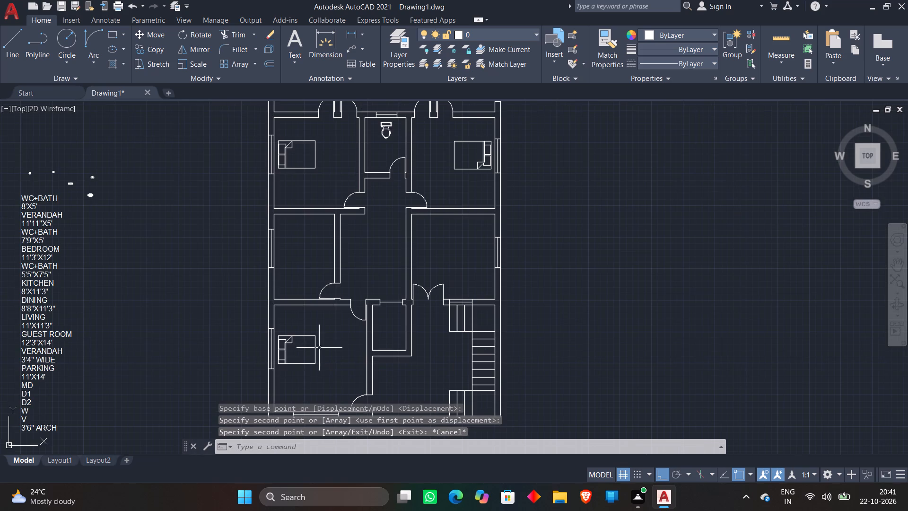
Offset the kitchen's upper and left inner wall lines 2' into the room to outline the counter.
key("o")
key("Return")
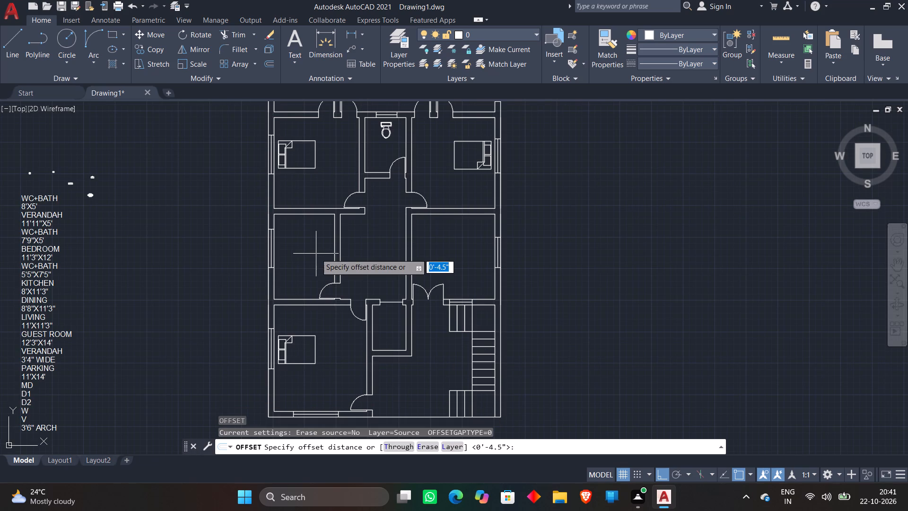
type("2'")
key("Return")
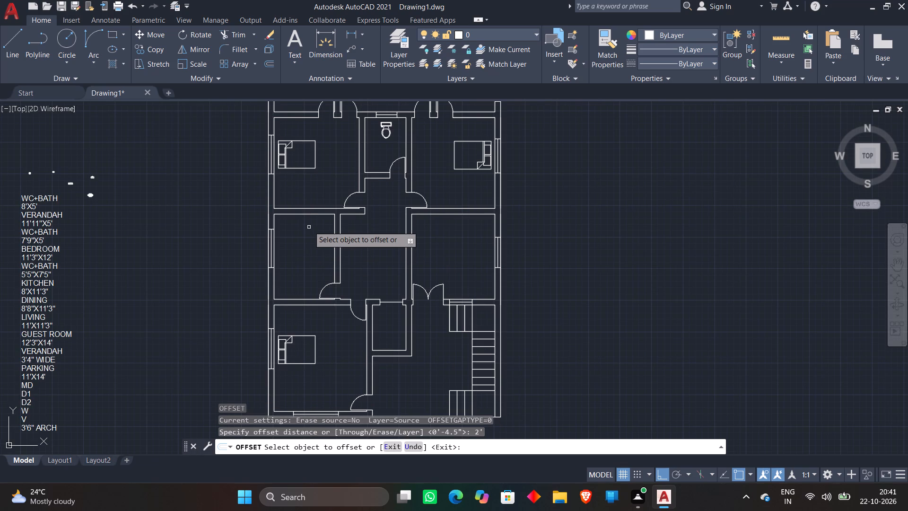
scroll(309, 216, "up", 2)
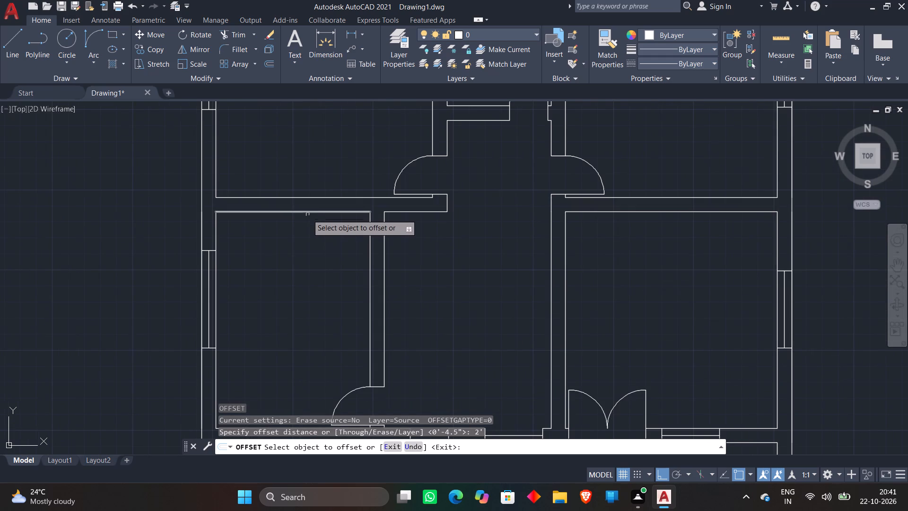
left_click(309, 211)
left_click(308, 284)
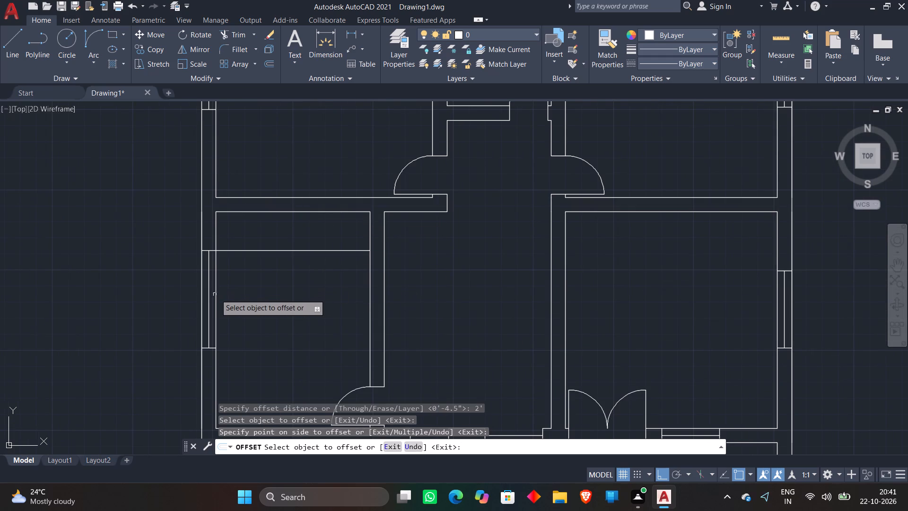
left_click(213, 370)
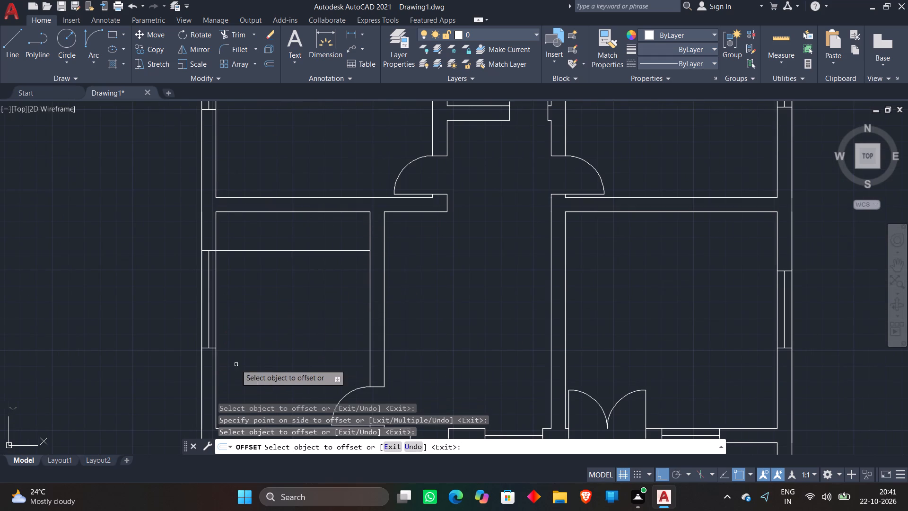
left_click(217, 379)
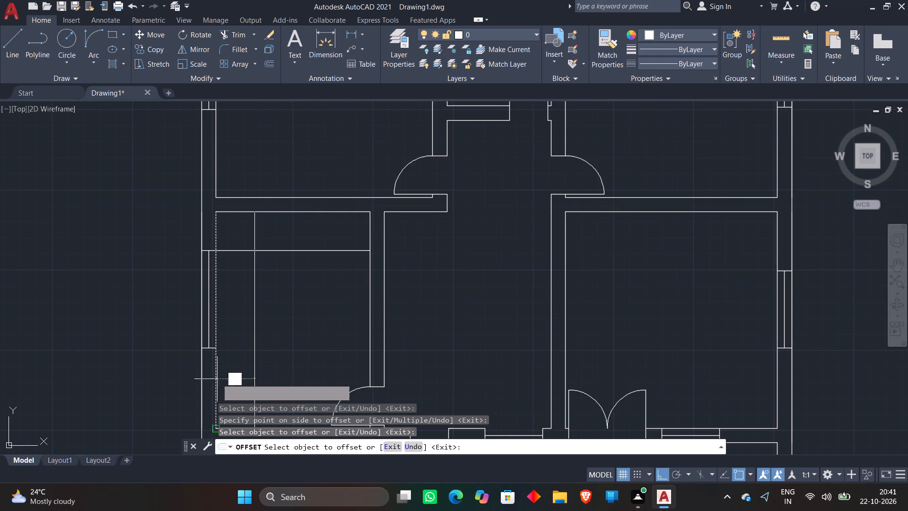
left_click(291, 375)
scroll(307, 340, "down", 1)
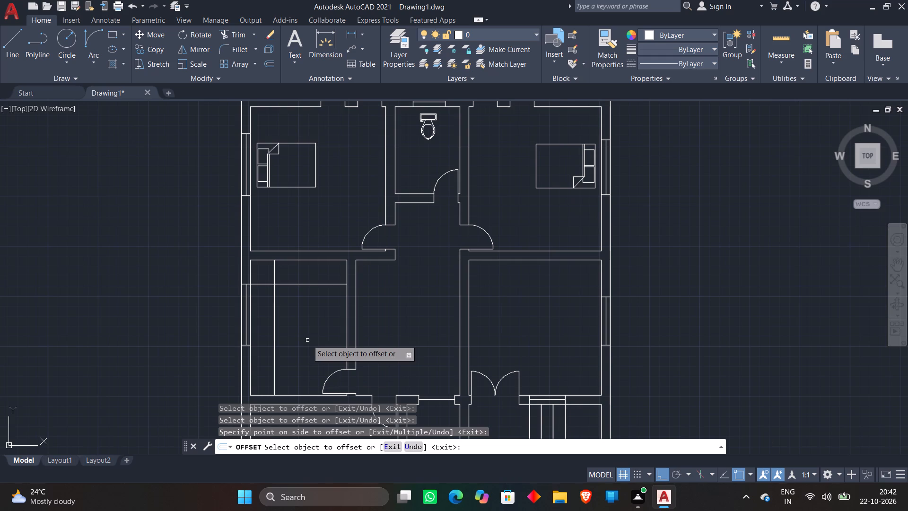
key("Escape")
Trim the crossing ends of the two kitchen counter lines at their upper-left corner to leave an L-shaped counter edge.
type("TR")
key("space")
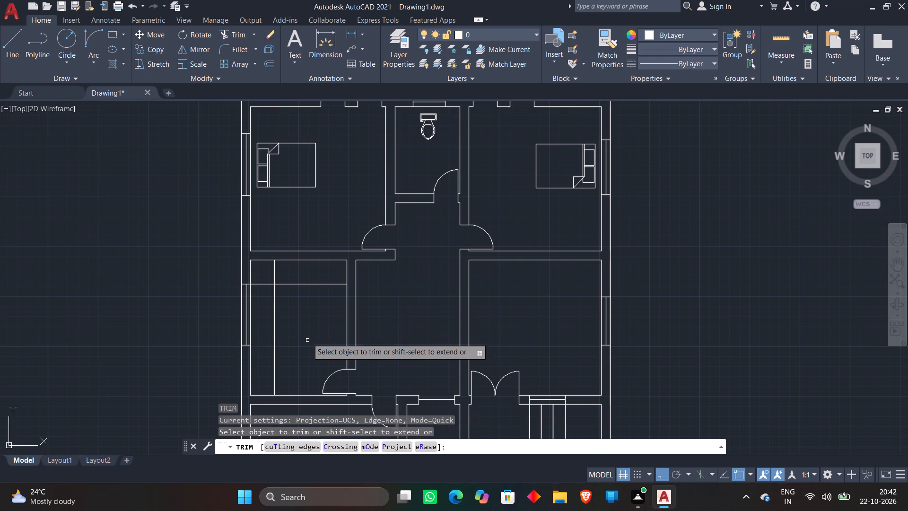
scroll(251, 278, "up", 3)
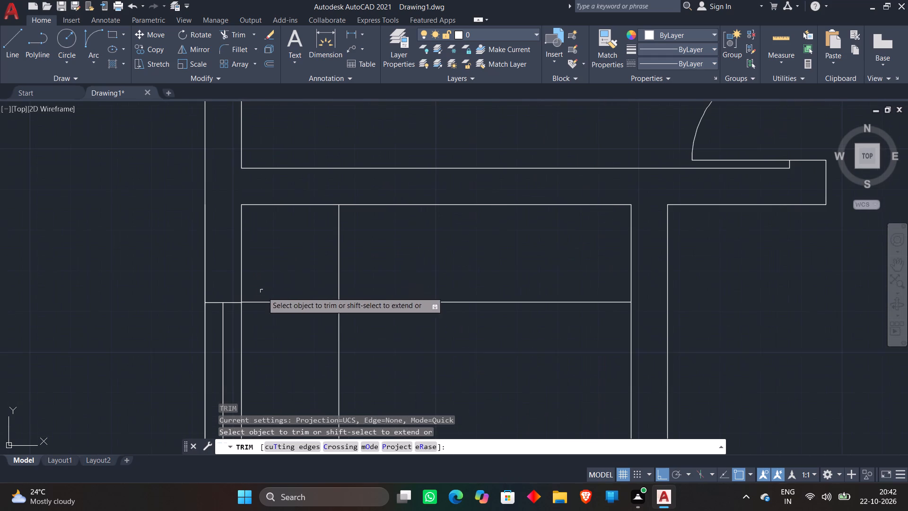
left_click(260, 323)
left_click(341, 253)
scroll(340, 248, "down", 2)
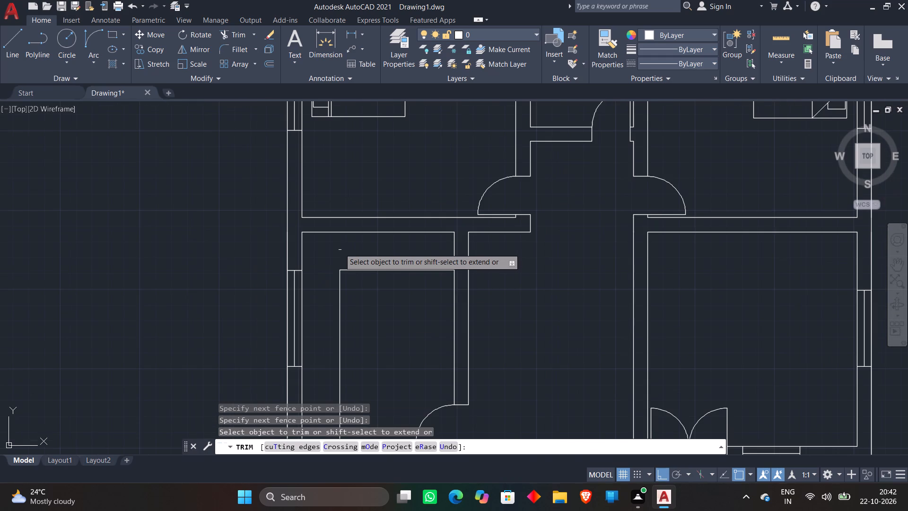
key("Escape")
Move the small sink block from above the room label list into the kitchen's upper counter strip, with Ortho off.
scroll(340, 248, "down", 3)
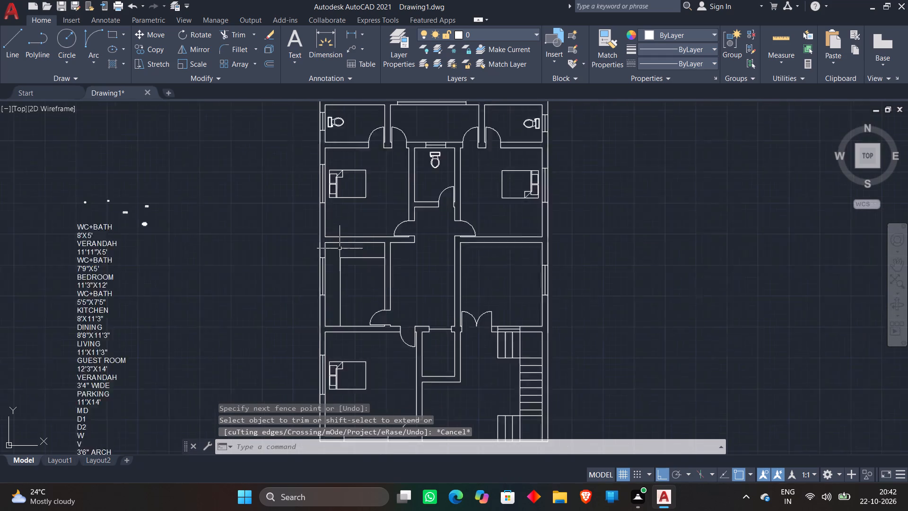
scroll(305, 217, "up", 1)
scroll(100, 221, "up", 2)
scroll(231, 234, "up", 2)
scroll(266, 234, "down", 1)
scroll(149, 206, "up", 1)
left_click(111, 199)
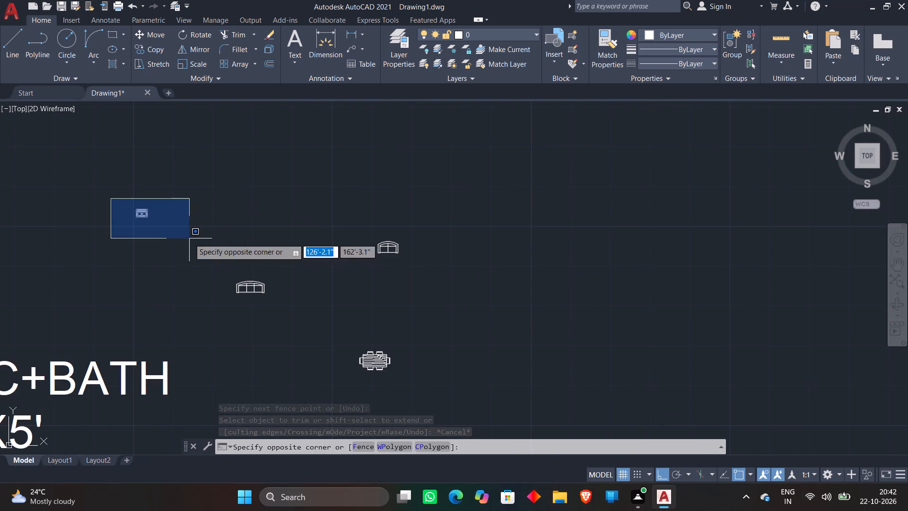
left_click(189, 238)
type("M")
key("space")
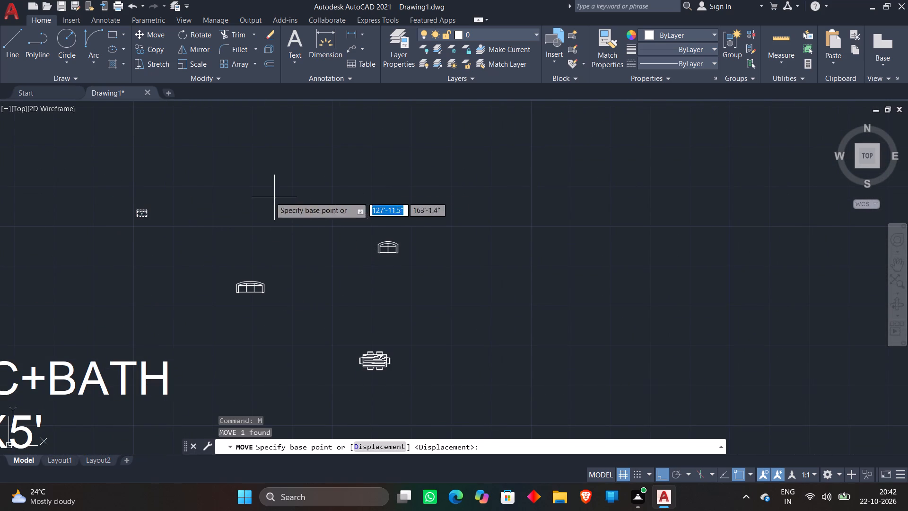
left_click(148, 207)
scroll(573, 267, "down", 4)
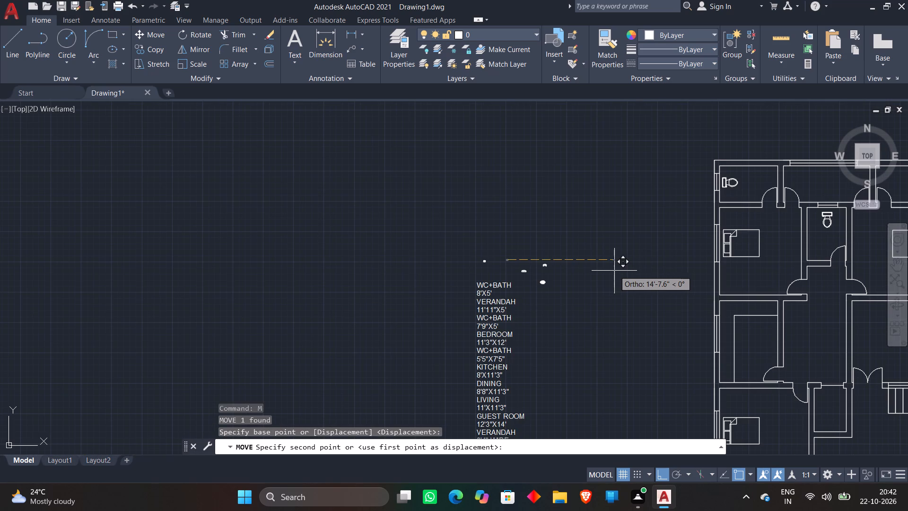
key("F8")
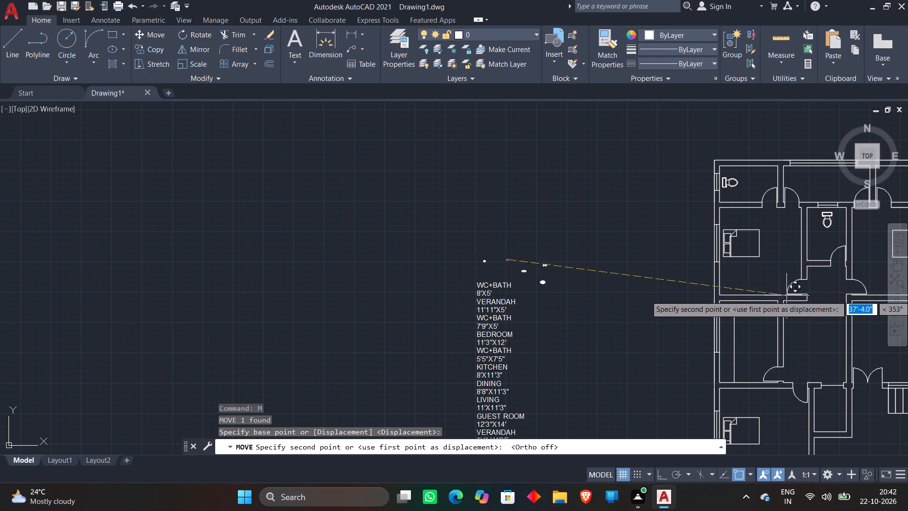
scroll(822, 319, "up", 4)
left_click(437, 239)
Scale up the tiny sink block freehand to a size that suits the kitchen counter.
scroll(425, 229, "up", 1)
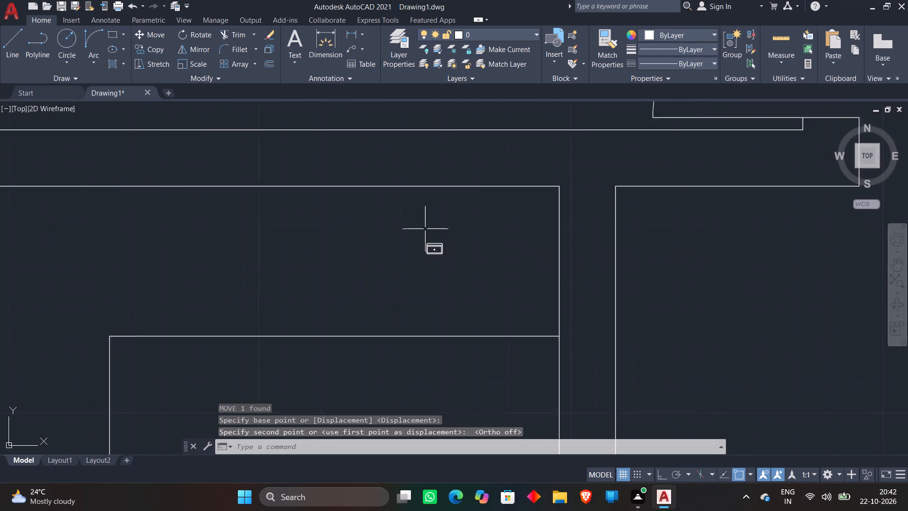
scroll(425, 229, "up", 1)
left_click(384, 231)
left_click(485, 279)
right_click(485, 278)
left_click(496, 302)
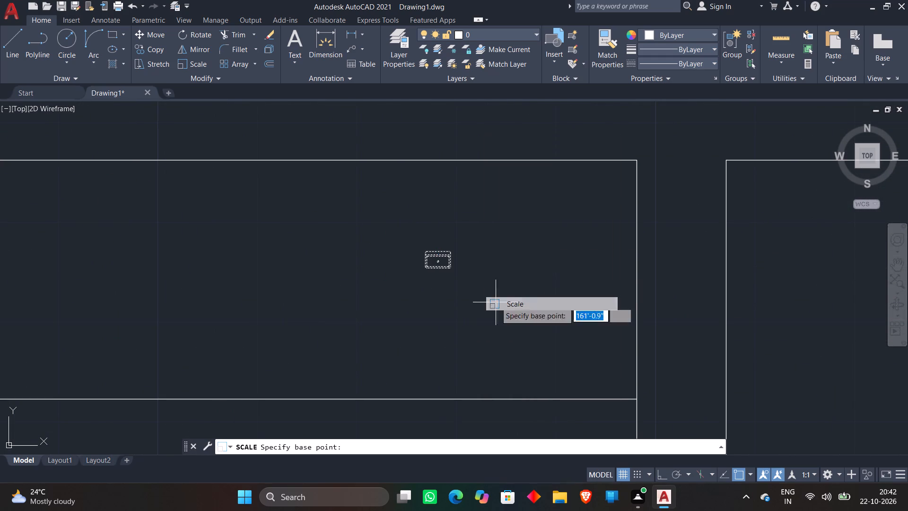
left_click(458, 286)
scroll(519, 323, "down", 1)
left_click(524, 332)
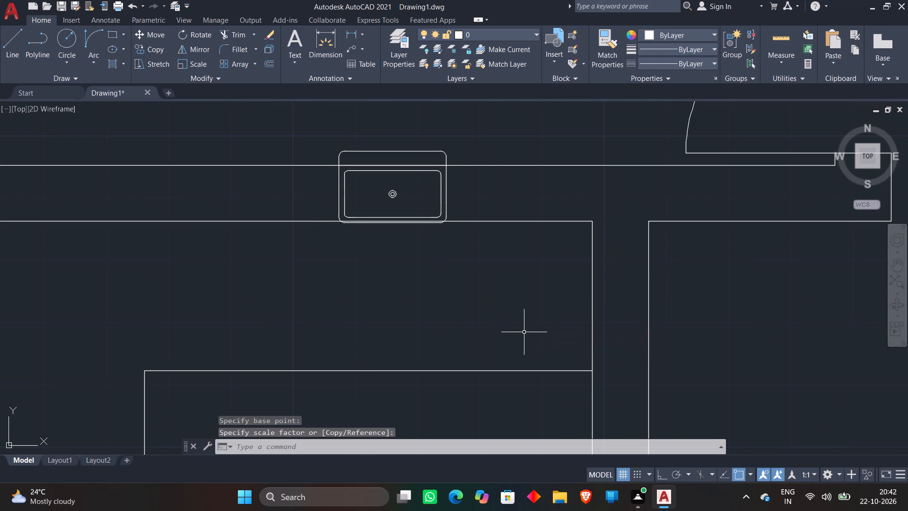
Move the sink block off the kitchen's upper wall line down into the counter strip, near the strip's right end.
left_click(442, 200)
type("M")
key("space")
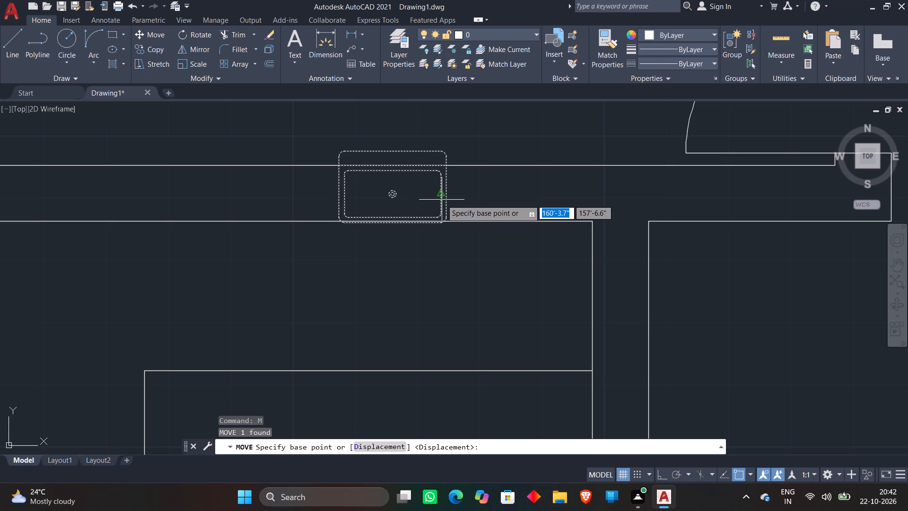
left_click(404, 189)
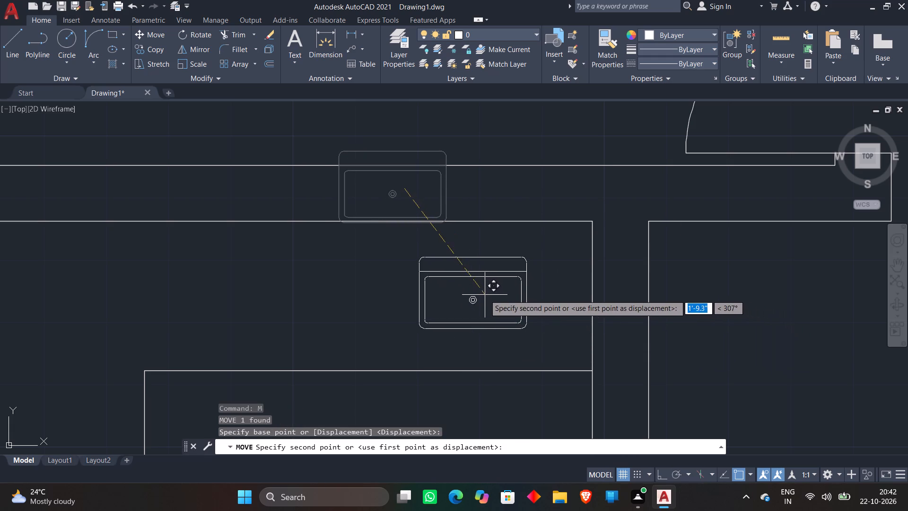
left_click(485, 295)
Scale the kitchen sink up freehand by a factor of about 1.6 so it nearly fills the counter depth.
scroll(480, 276, "up", 1)
left_click(456, 272)
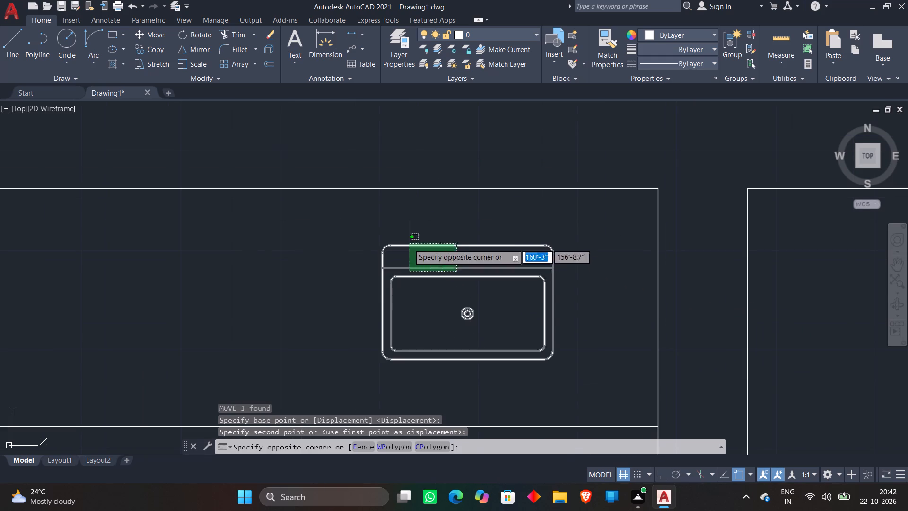
left_click(409, 244)
scroll(415, 245, "down", 1)
right_click(426, 249)
left_click(473, 302)
left_click(449, 281)
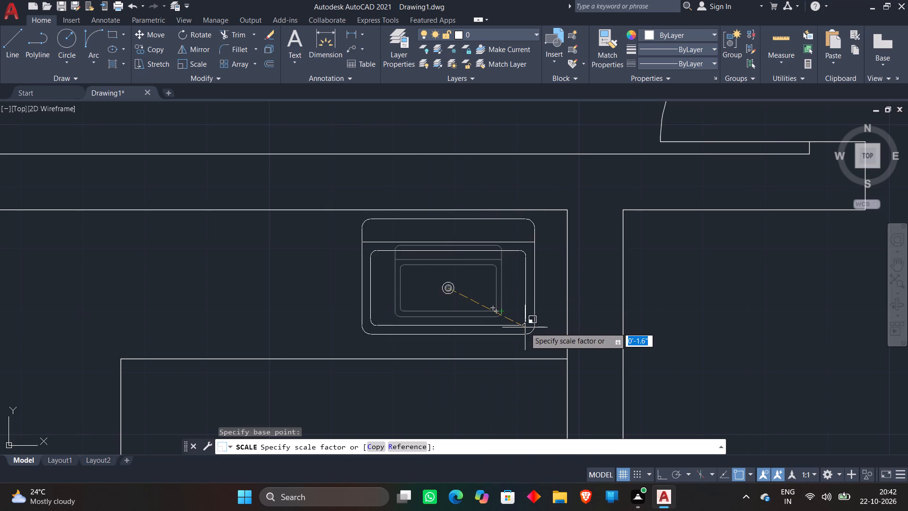
left_click(527, 328)
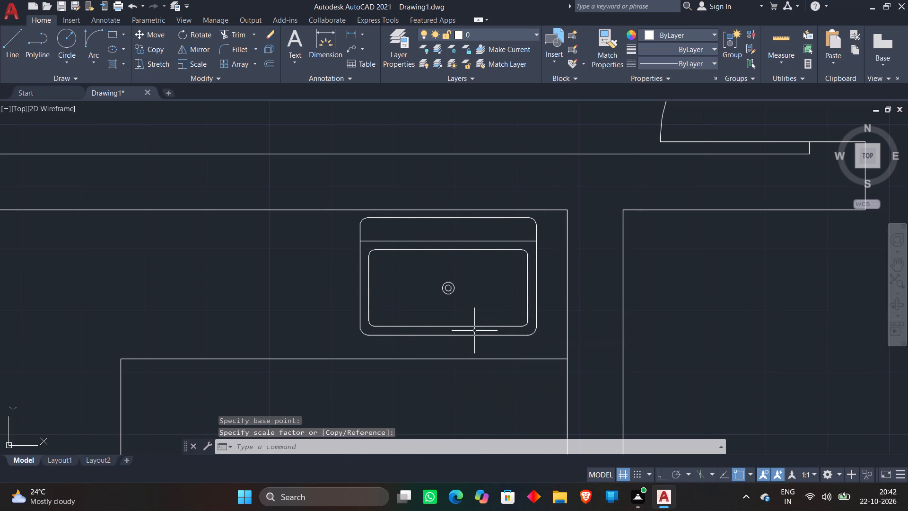
Shift the enlarged sink slightly right and down so it sits centred in the upper counter strip's right end.
left_click(474, 327)
type("M")
key("space")
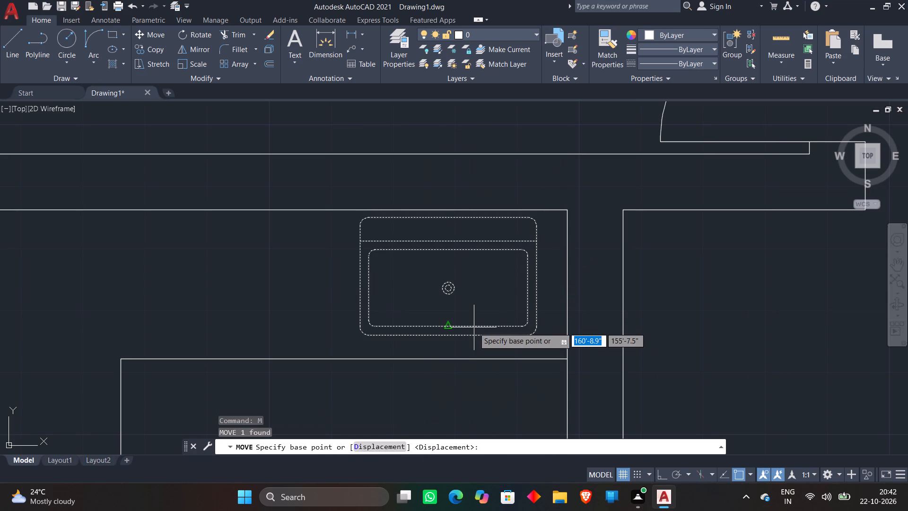
left_click(470, 297)
left_click(484, 308)
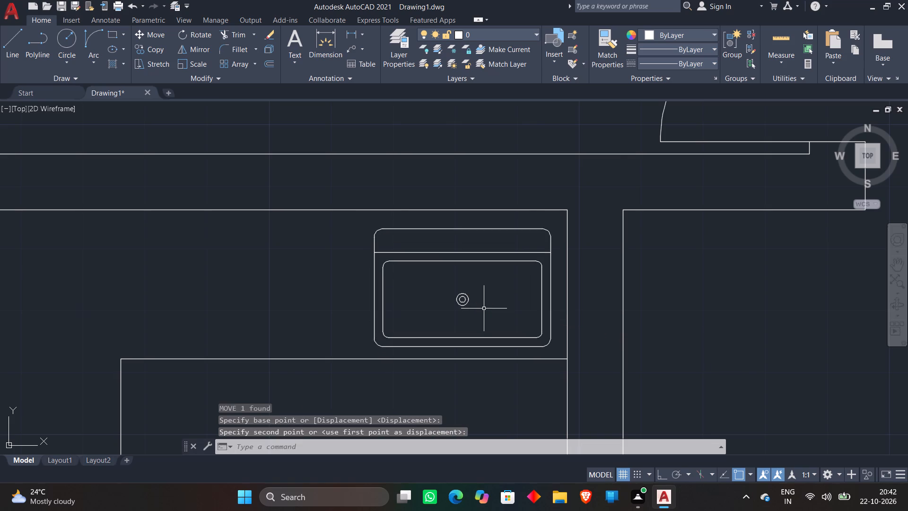
Move the tiny stove block from above the room label list into the kitchen's left counter strip.
scroll(483, 308, "down", 2)
scroll(330, 240, "down", 3)
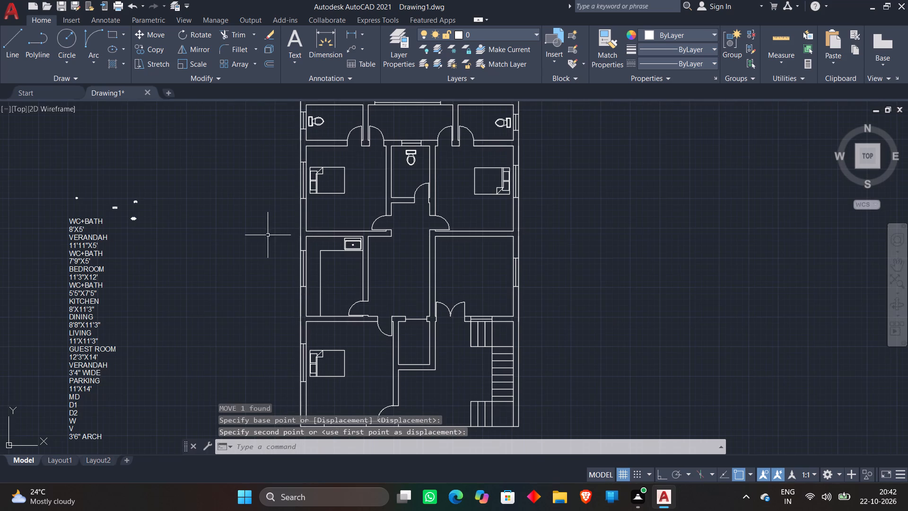
scroll(127, 199, "up", 3)
scroll(136, 224, "down", 1)
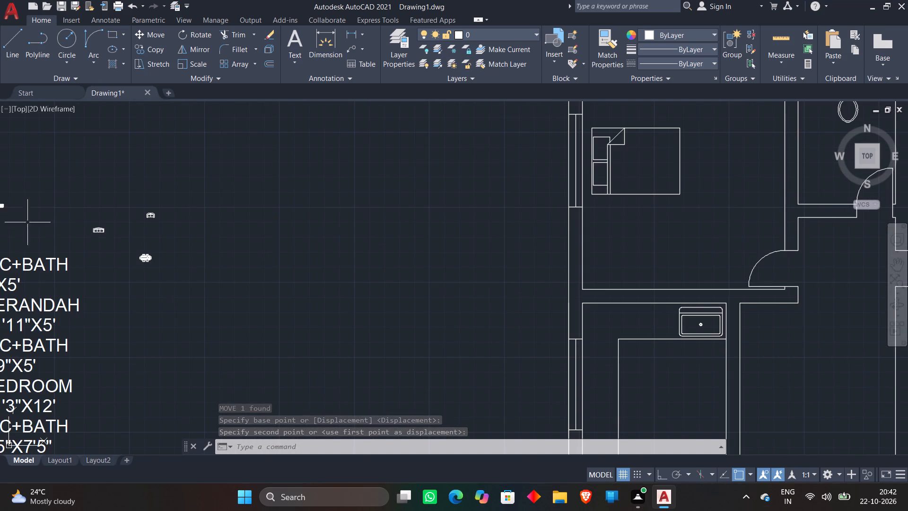
middle_click_drag(30, 210, 101, 212)
left_click(61, 196)
left_click(100, 212)
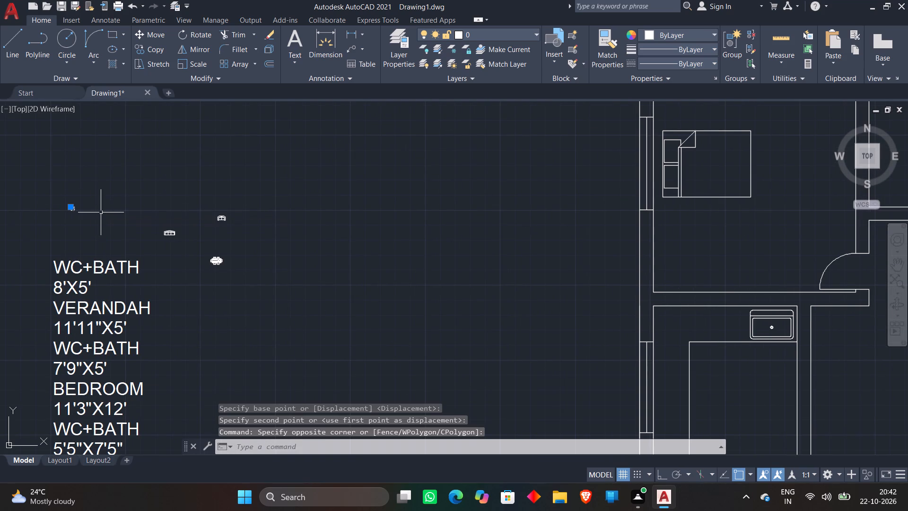
type("M")
key("space")
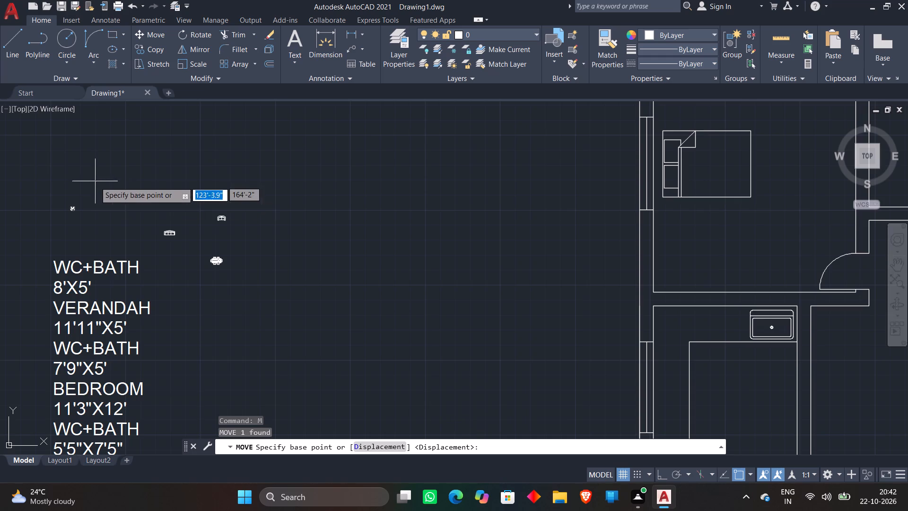
scroll(88, 194, "up", 3)
left_click(6, 246)
scroll(267, 168, "down", 5)
middle_click_drag(545, 304, 450, 162)
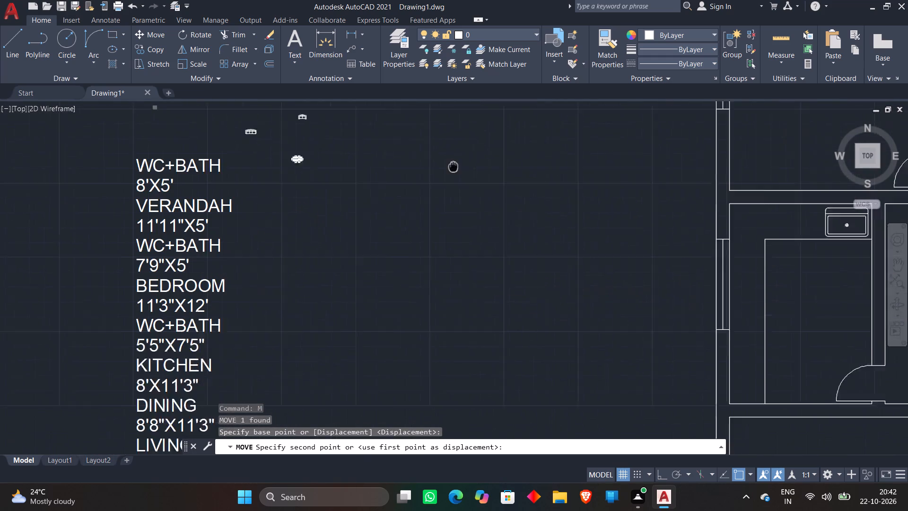
middle_click_drag(450, 162, 446, 155)
scroll(708, 273, "up", 3)
left_click(693, 273)
Scale up the tiny stove block freehand until it is a little narrower than the left counter strip.
scroll(708, 266, "up", 3)
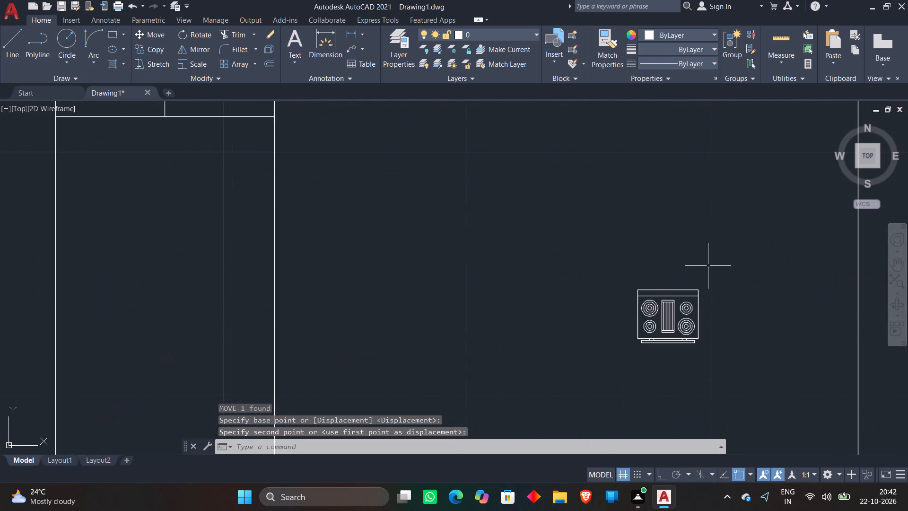
scroll(708, 266, "down", 2)
left_click(656, 262)
left_click(747, 322)
right_click(704, 299)
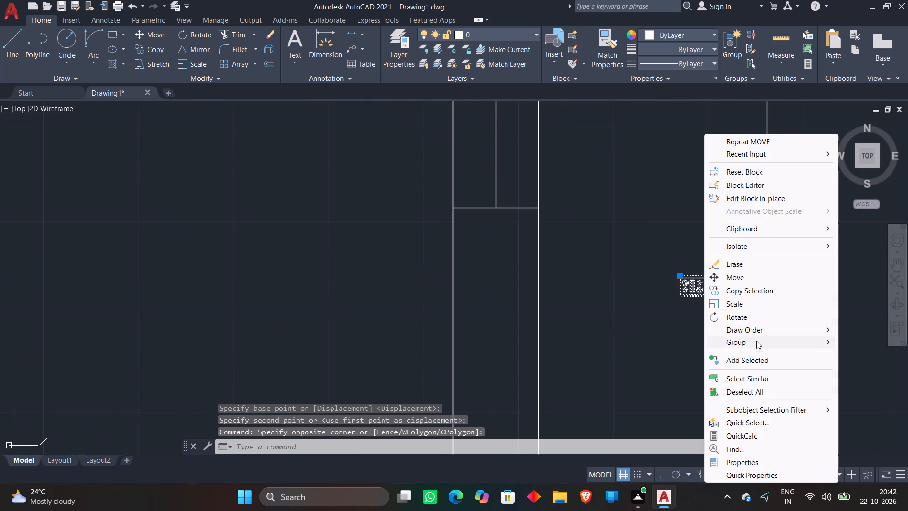
left_click(742, 304)
left_click(692, 275)
scroll(709, 188, "down", 2)
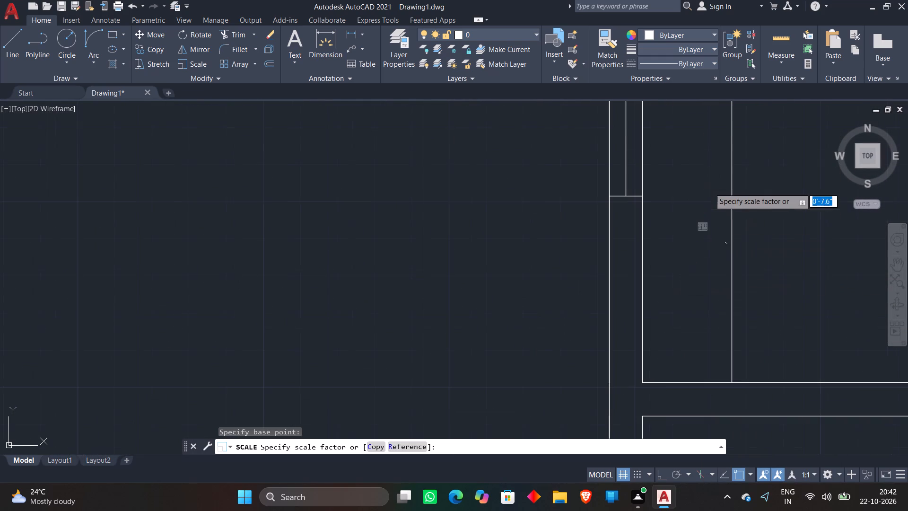
left_click(707, 187)
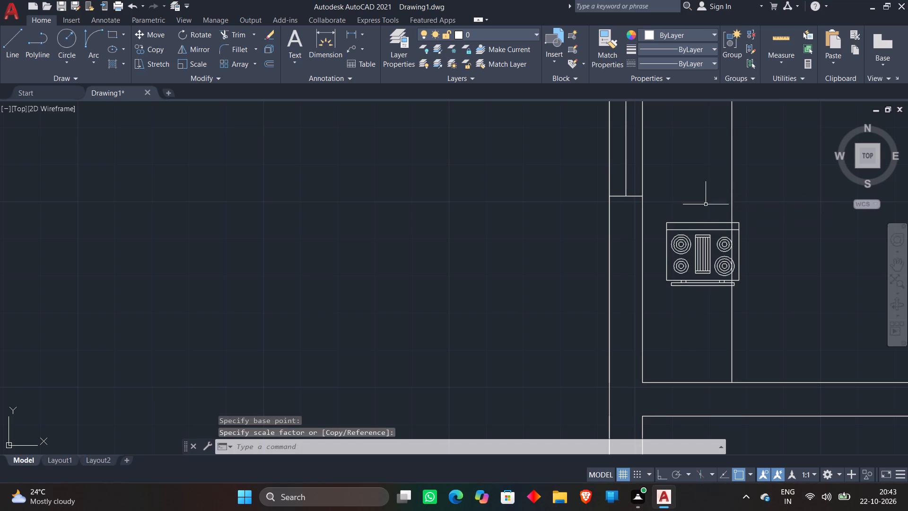
Rotate the stove 90° with Ortho on so its back faces the kitchen's left wall.
left_click(699, 225)
left_click(696, 217)
right_click(716, 195)
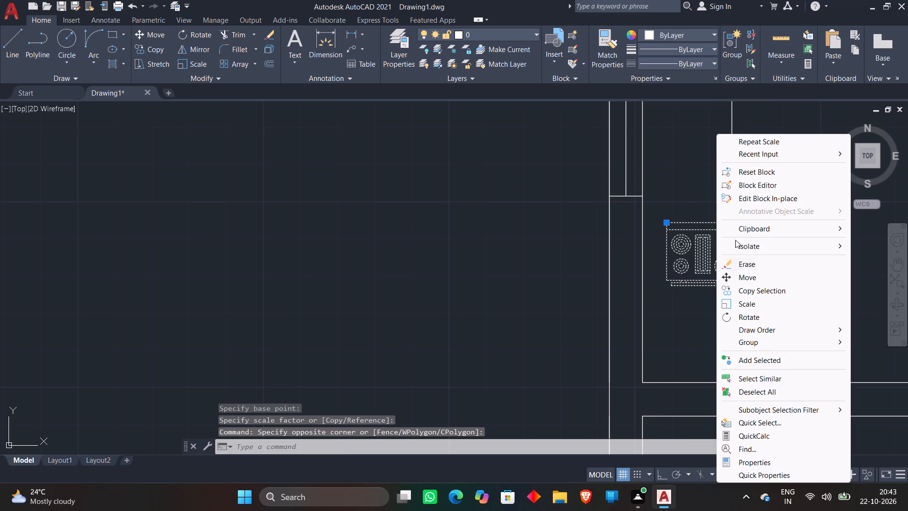
left_click(752, 316)
left_click(763, 229)
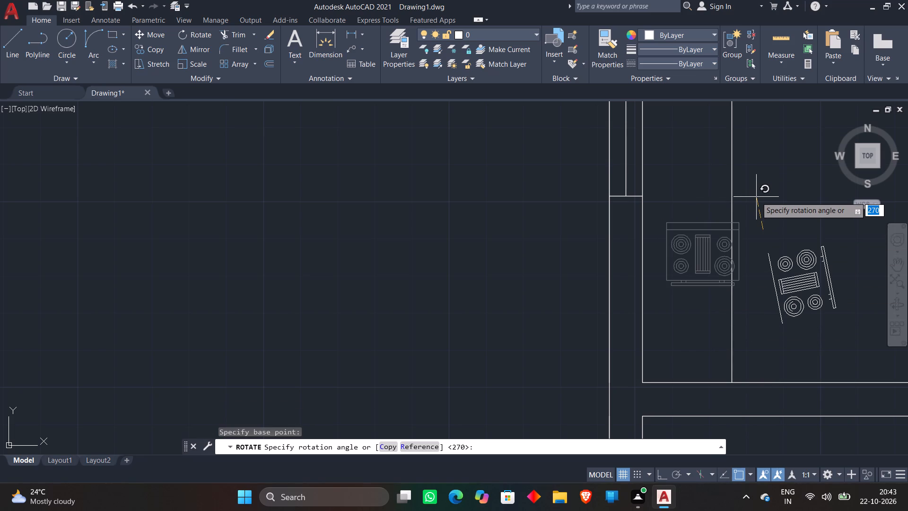
key("F8")
left_click(756, 197)
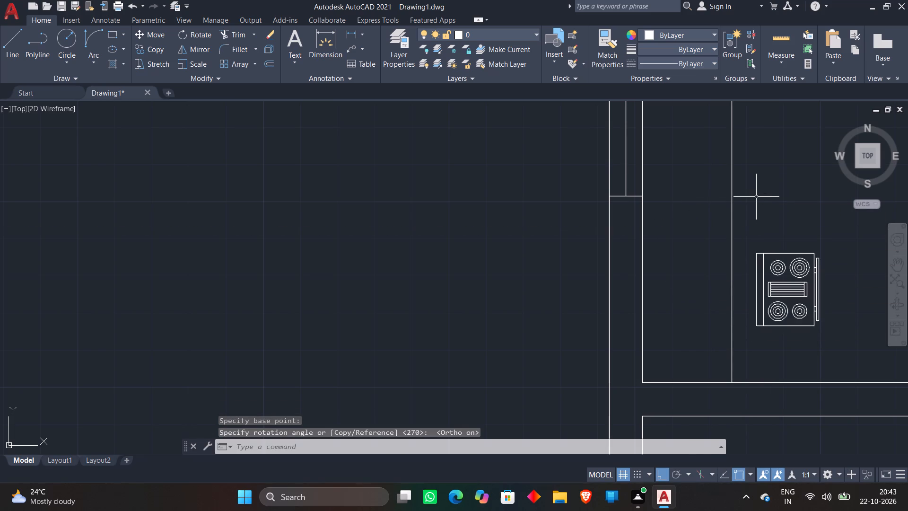
Move the stove, with Ortho off, onto the kitchen's left counter strip in front of the window.
scroll(764, 204, "down", 1)
left_click(803, 294)
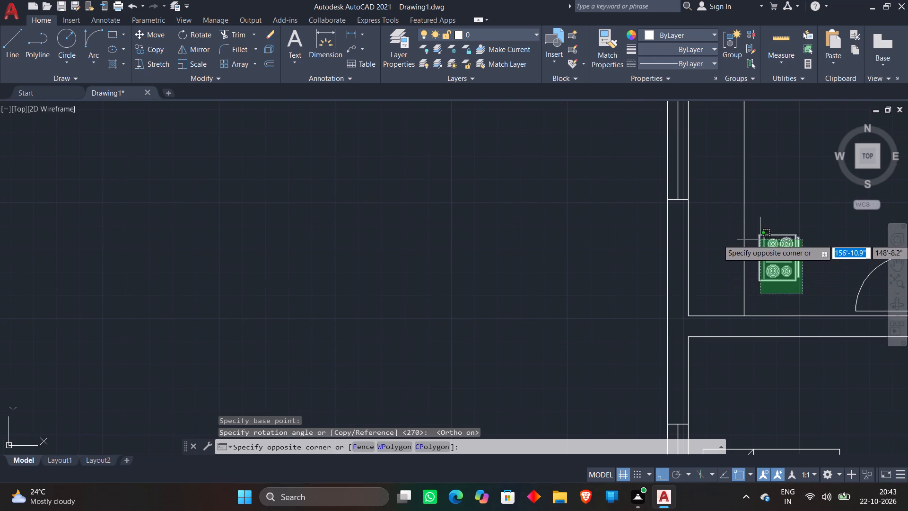
left_click(759, 222)
type("M")
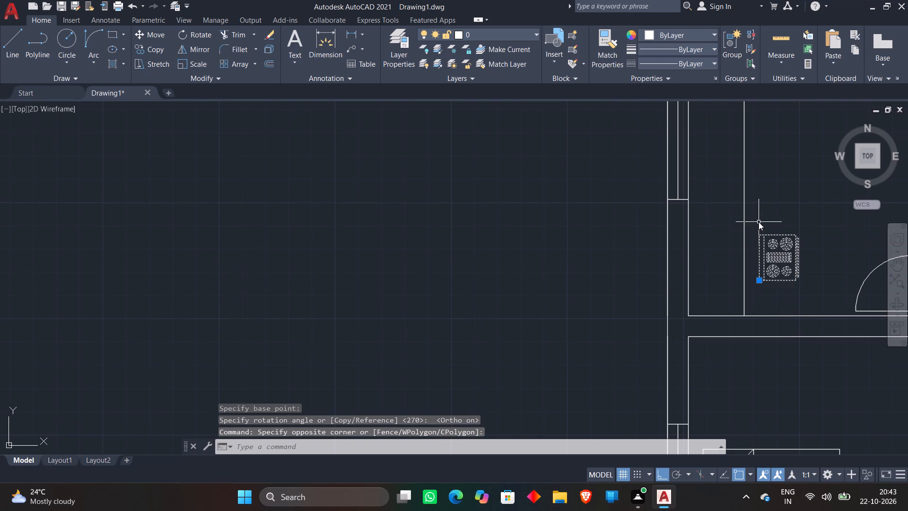
key("space")
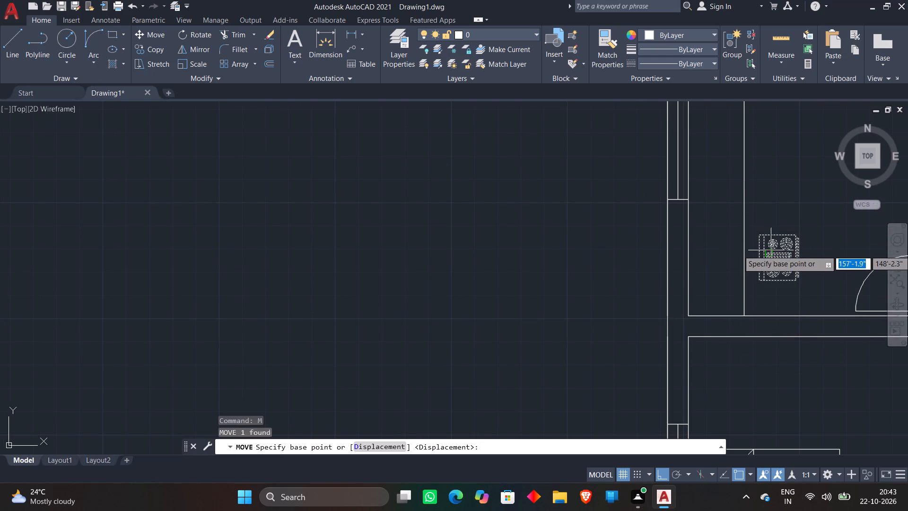
left_click(777, 253)
middle_click_drag(785, 185, 739, 316)
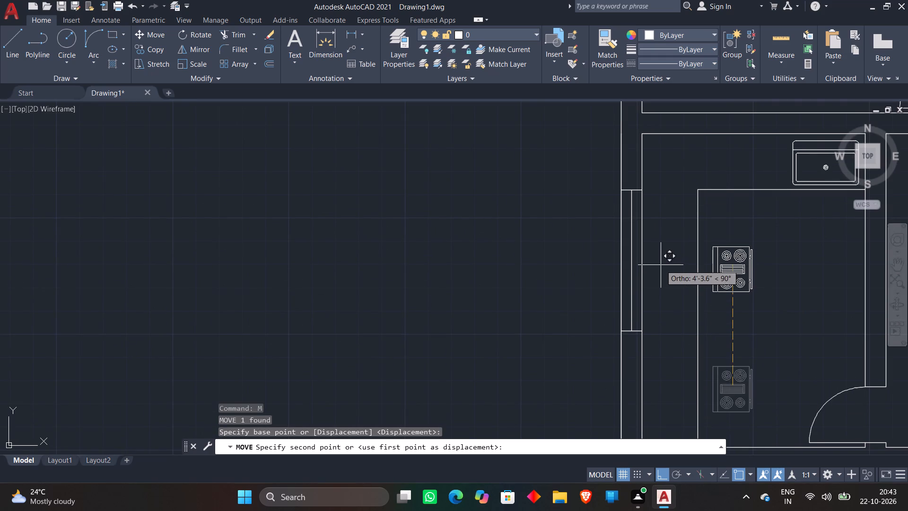
key("F8")
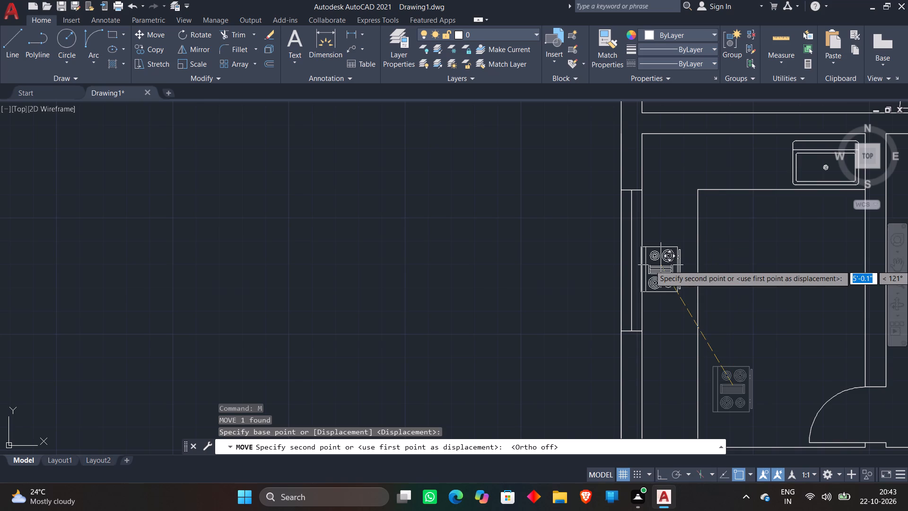
scroll(661, 265, "up", 1)
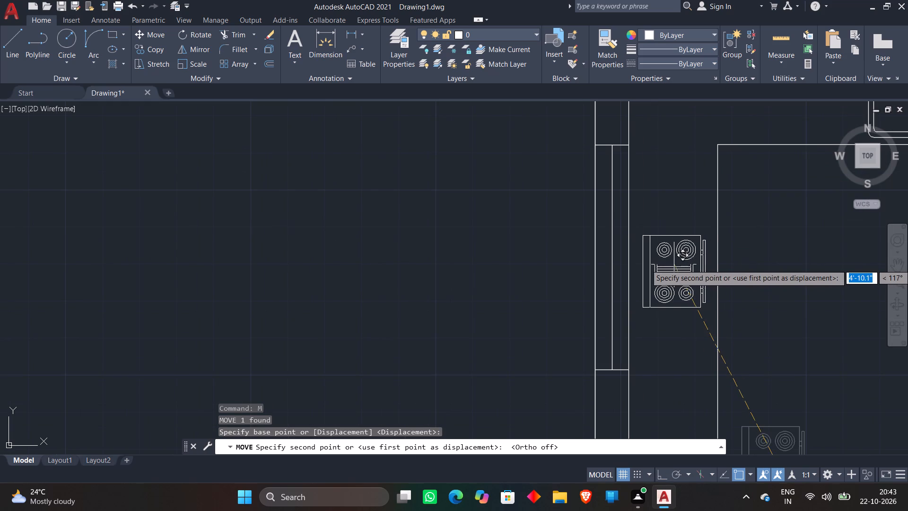
left_click(674, 264)
Move the small dining table block from above the room label list into the dining area right of the kitchen.
scroll(690, 232, "down", 4)
middle_click_drag(715, 227, 566, 251)
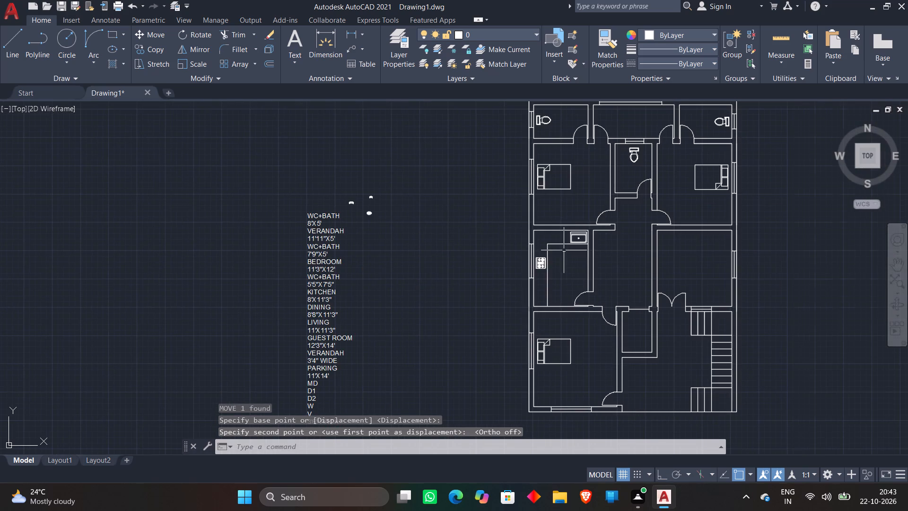
scroll(338, 190, "up", 3)
scroll(412, 206, "up", 2)
left_click(375, 265)
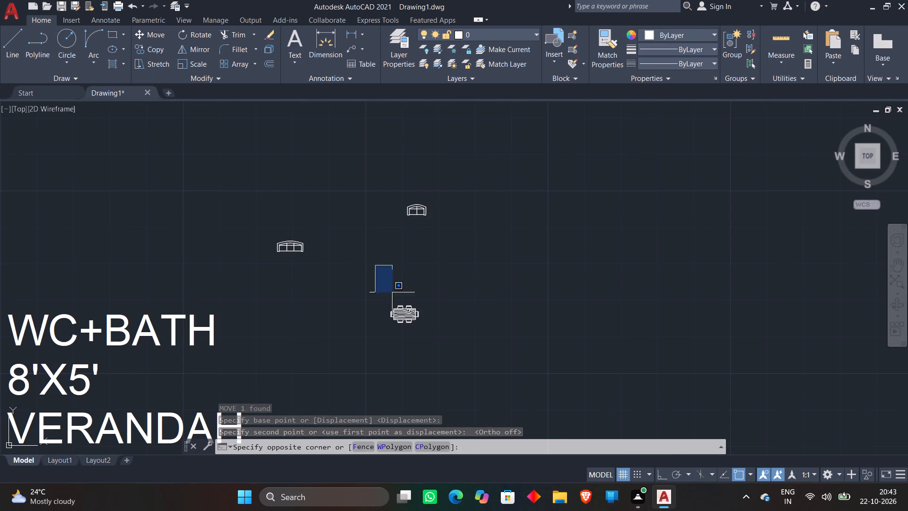
left_click(514, 352)
type("M")
key("space")
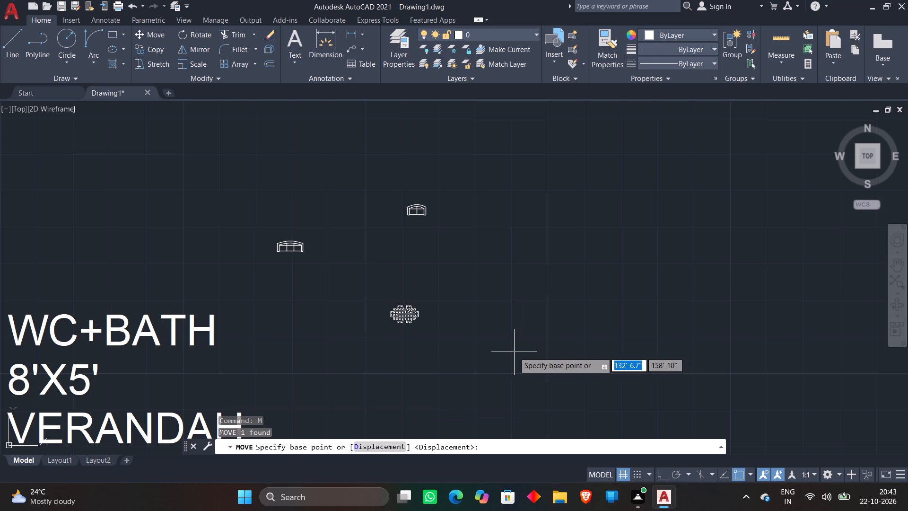
left_click(413, 322)
scroll(646, 262, "down", 3)
middle_click_drag(646, 273, 169, 297)
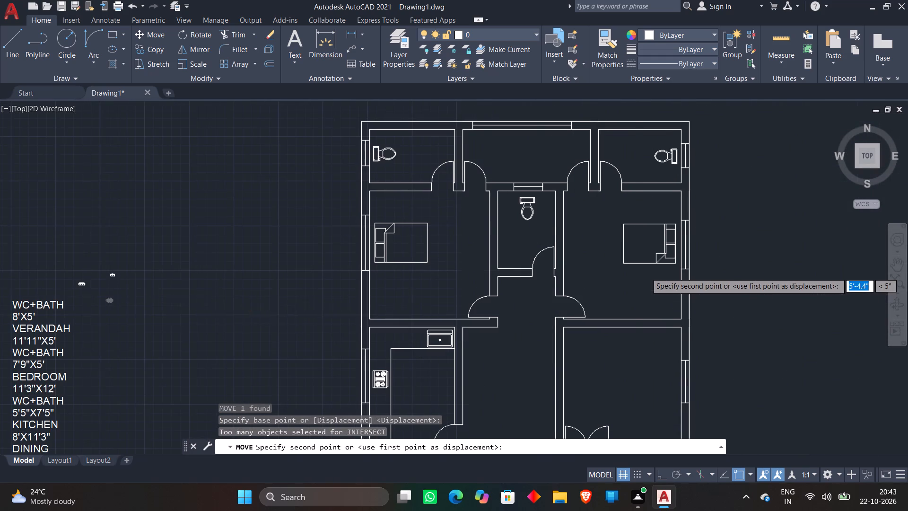
middle_click_drag(490, 379, 509, 276)
scroll(509, 278, "up", 3)
left_click(520, 276)
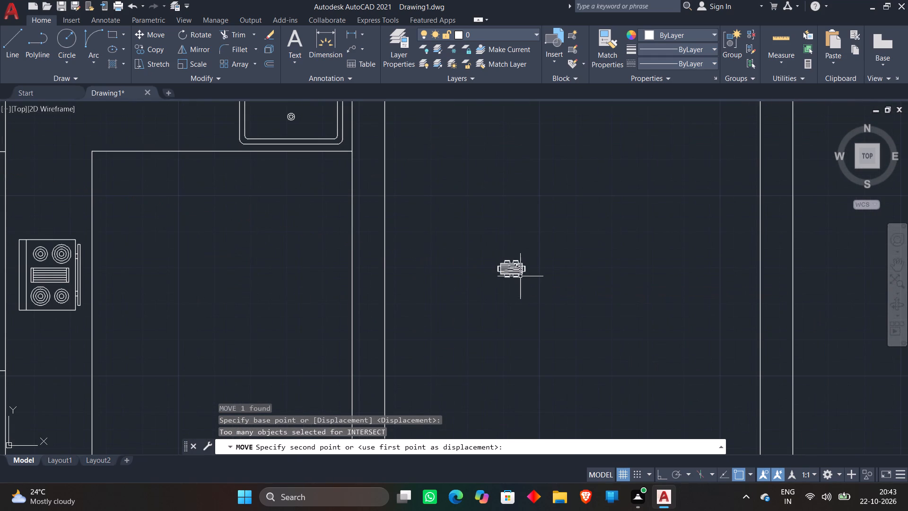
Rotate the dining table block 90° with Ortho on so its long side runs vertically.
left_click(435, 231)
left_click(551, 325)
right_click(559, 293)
left_click(576, 318)
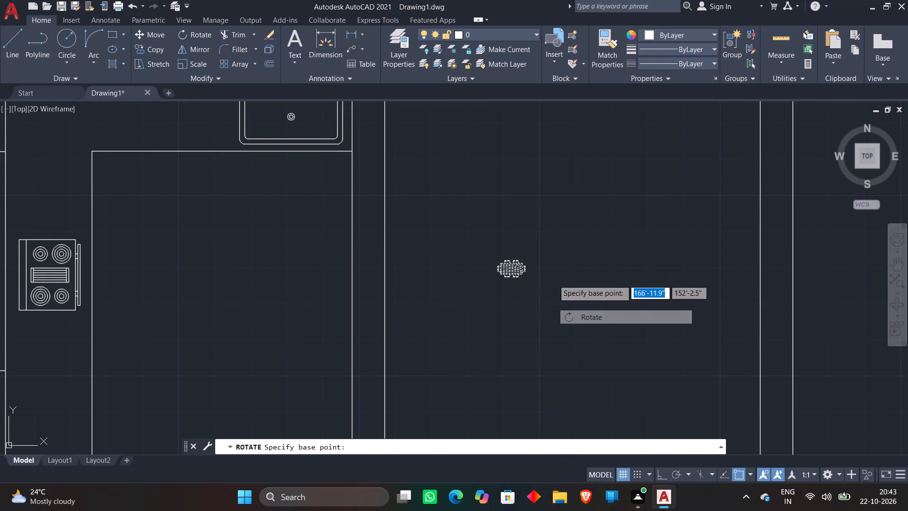
left_click(553, 279)
key("F8")
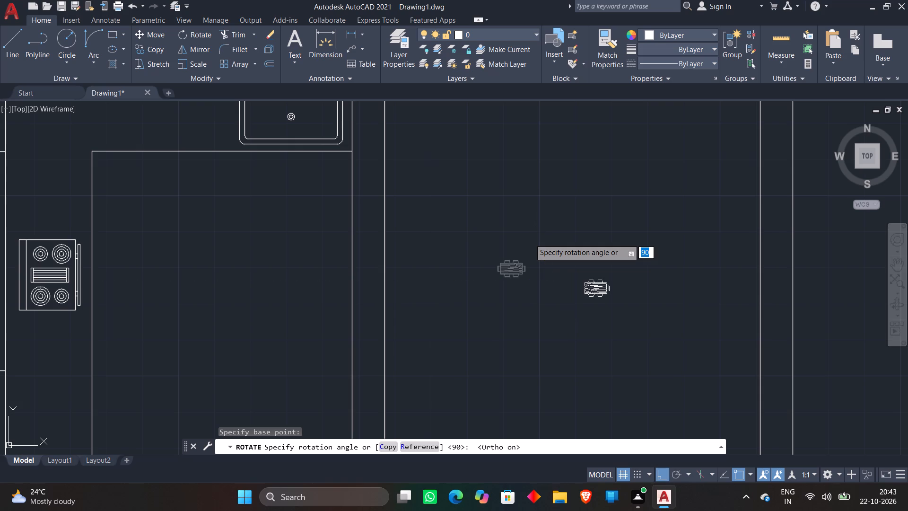
left_click(650, 138)
Scale up the tiny dining table block freehand to a six-seat table size suited to the dining area.
scroll(641, 151, "down", 3)
left_click(598, 175)
left_click(634, 211)
right_click(636, 180)
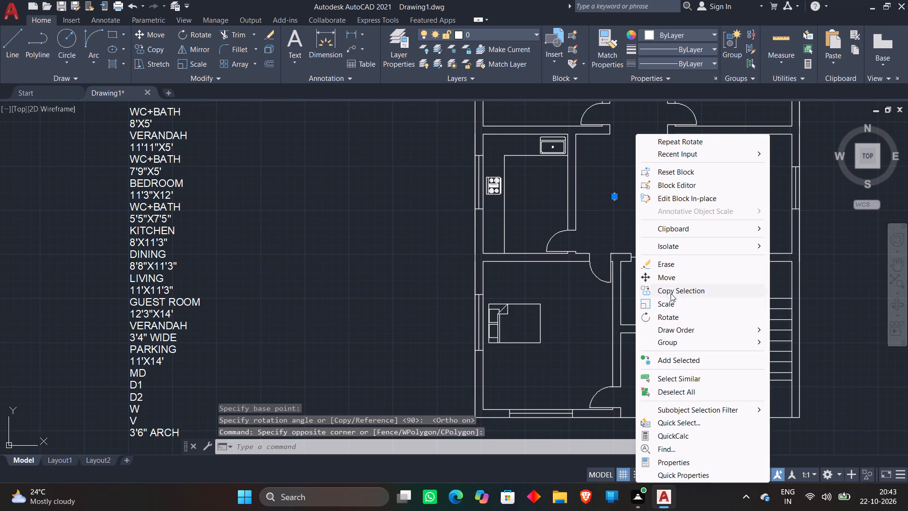
left_click(667, 307)
left_click(619, 189)
scroll(627, 164, "down", 2)
scroll(627, 164, "up", 3)
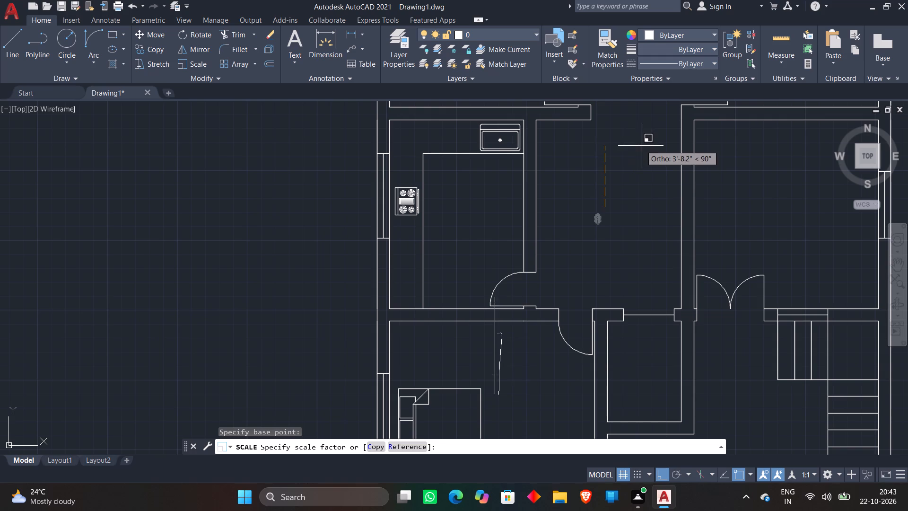
left_click(635, 150)
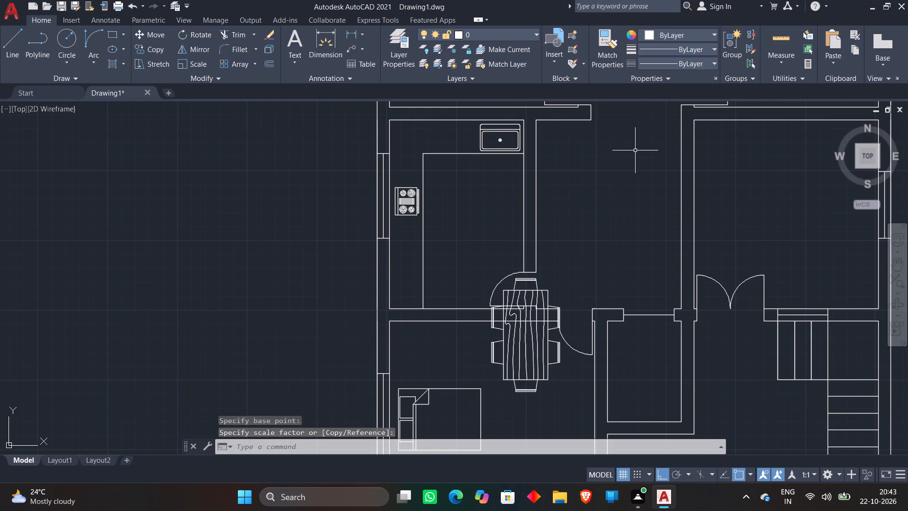
Move the six-seat dining table, with Ortho off, into the dining area between the kitchen and living room walls.
left_click(539, 295)
left_click(536, 288)
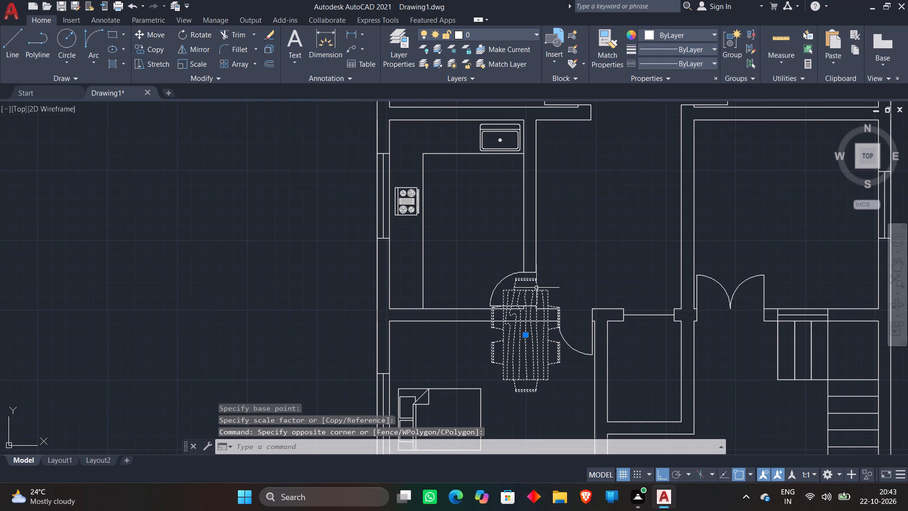
type("M")
key("space")
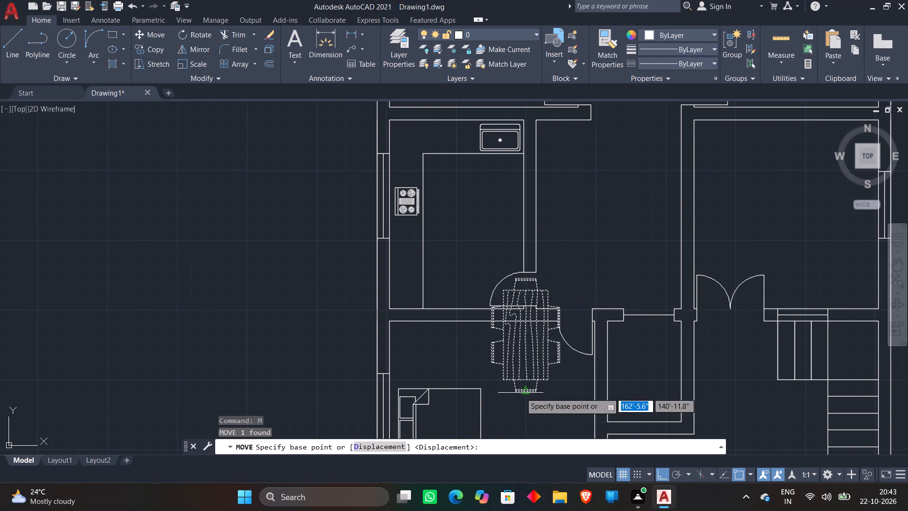
left_click(527, 346)
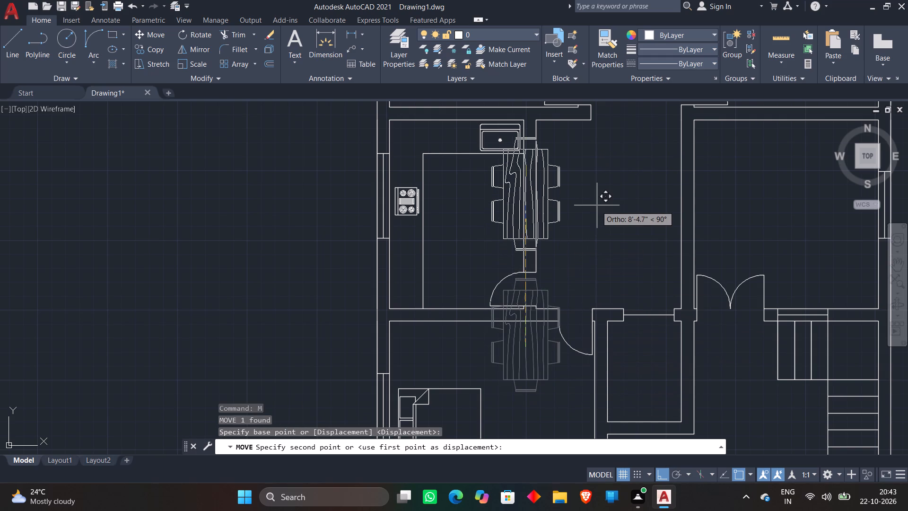
key("F8")
scroll(597, 205, "up", 2)
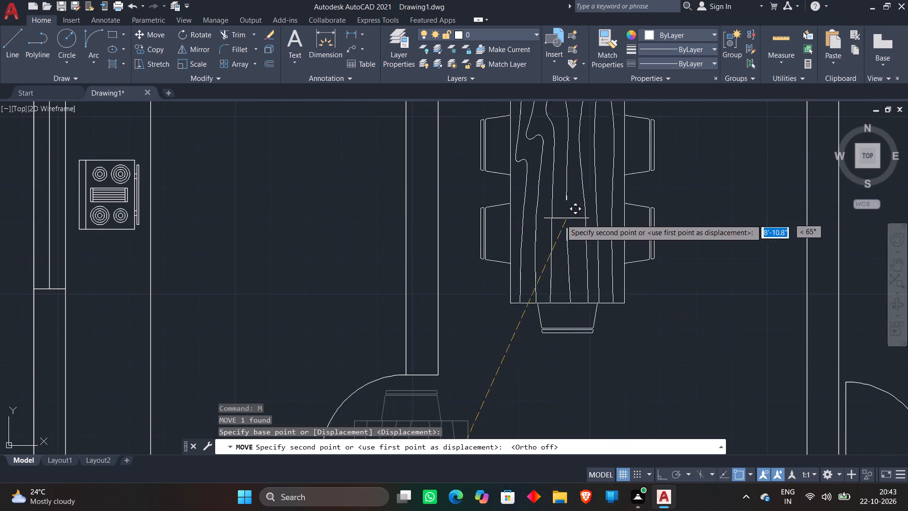
left_click(562, 222)
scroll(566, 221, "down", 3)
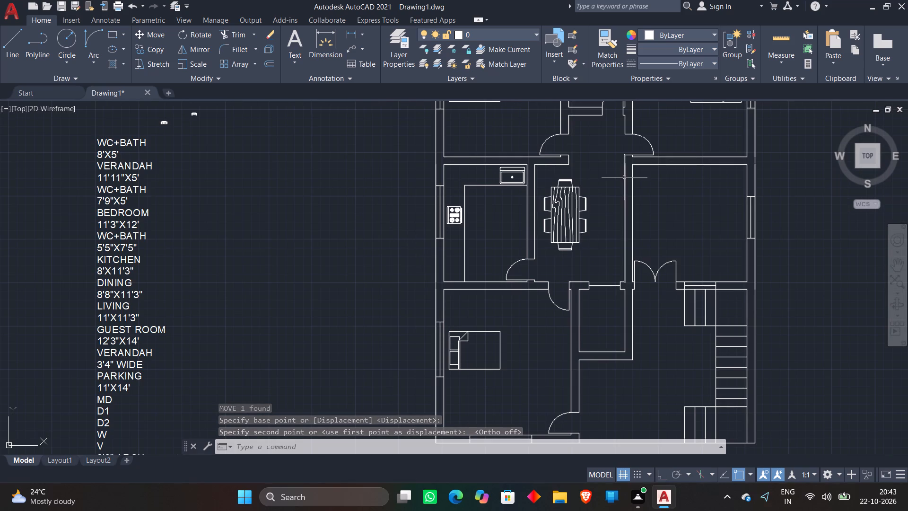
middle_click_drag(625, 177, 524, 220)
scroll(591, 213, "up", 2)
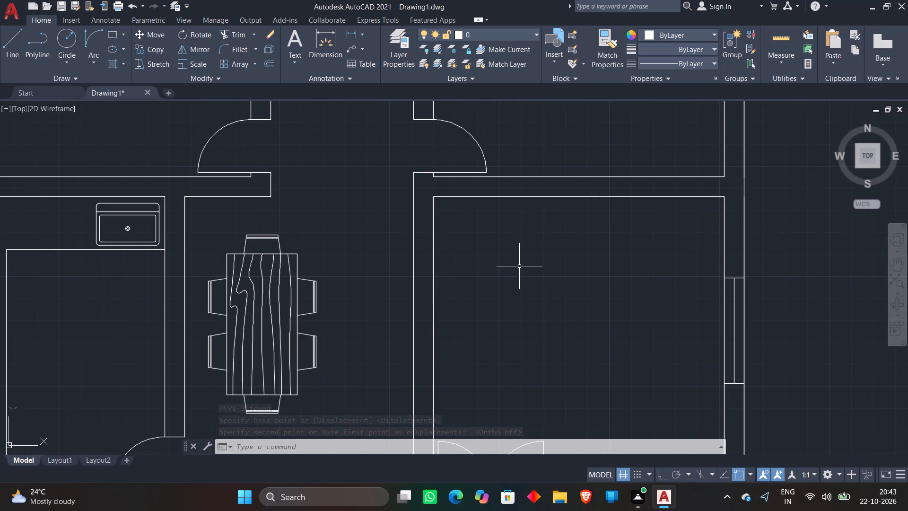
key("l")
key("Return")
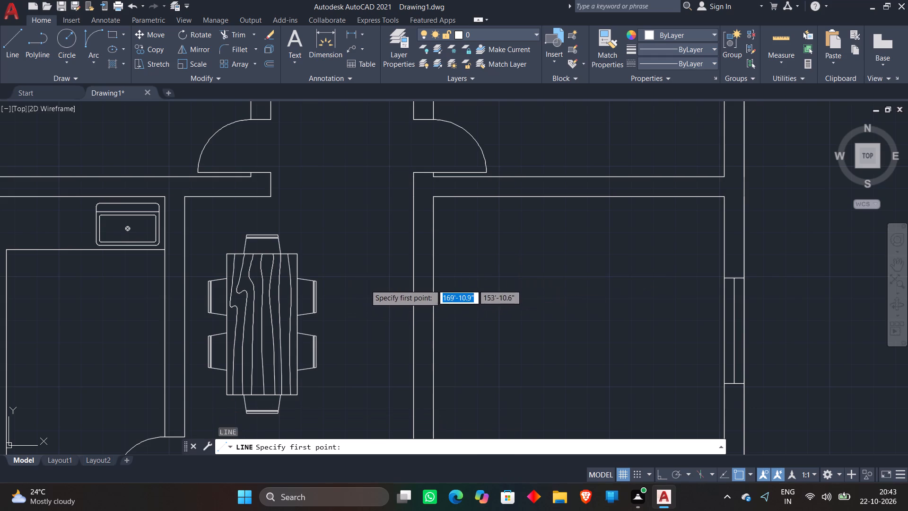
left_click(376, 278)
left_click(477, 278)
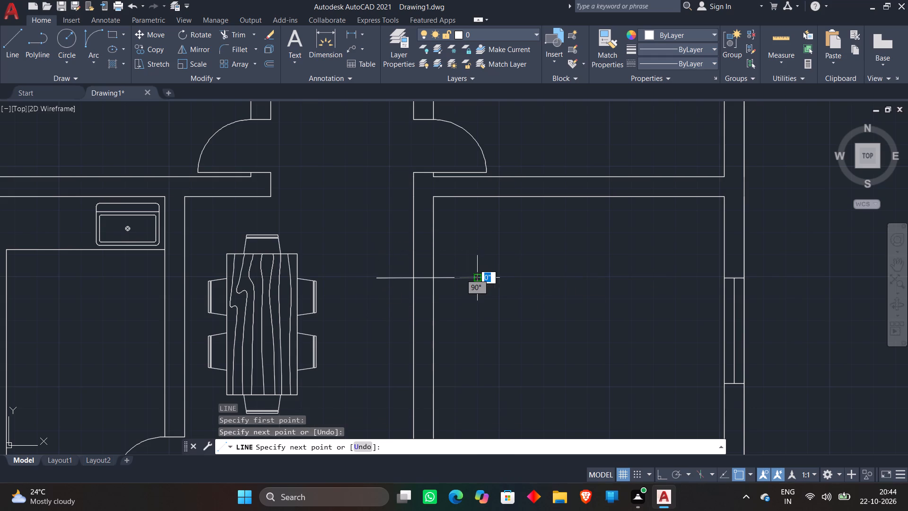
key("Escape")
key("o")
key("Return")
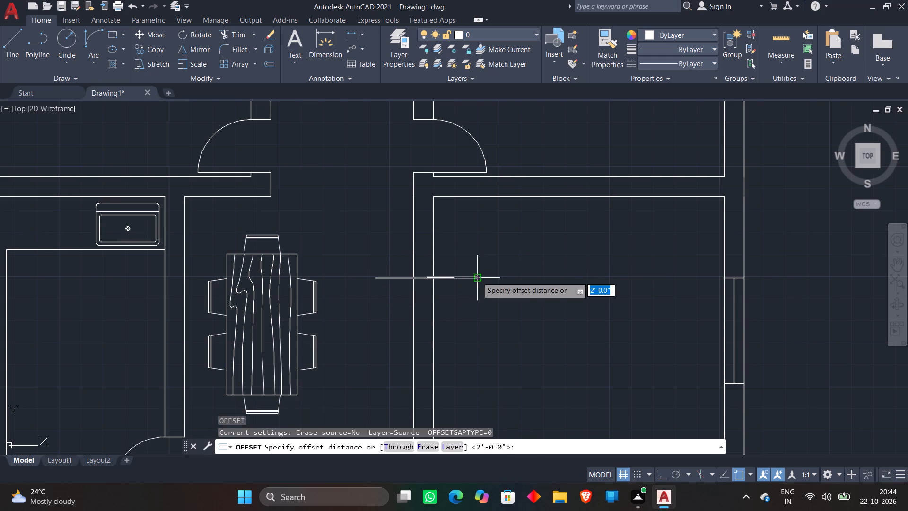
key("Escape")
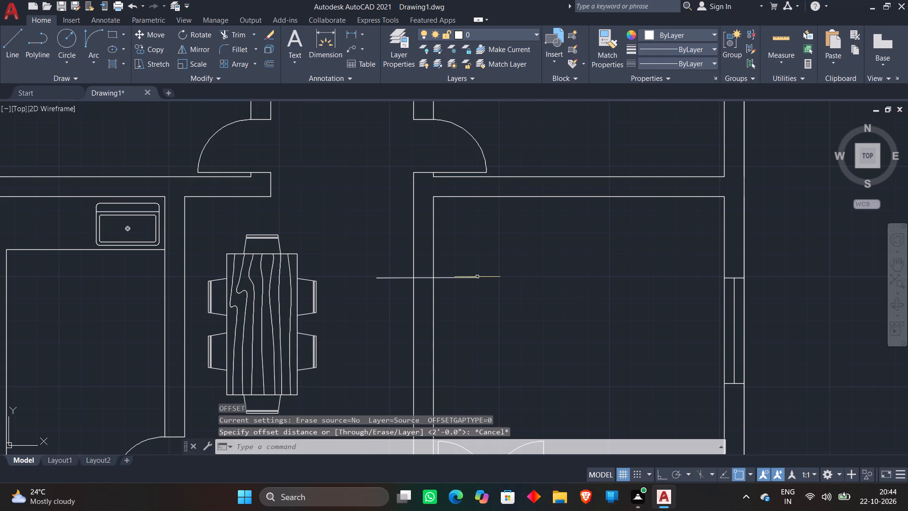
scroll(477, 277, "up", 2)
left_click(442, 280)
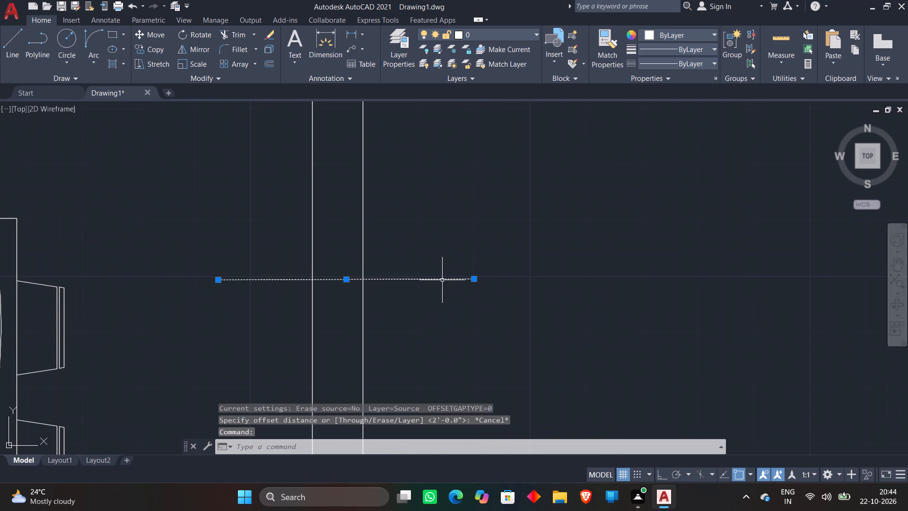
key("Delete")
With Ortho on, draw two horizontal lines across the dining-living wall, joined by a 3'6" vertical line on the living room side.
key("l")
key("Return")
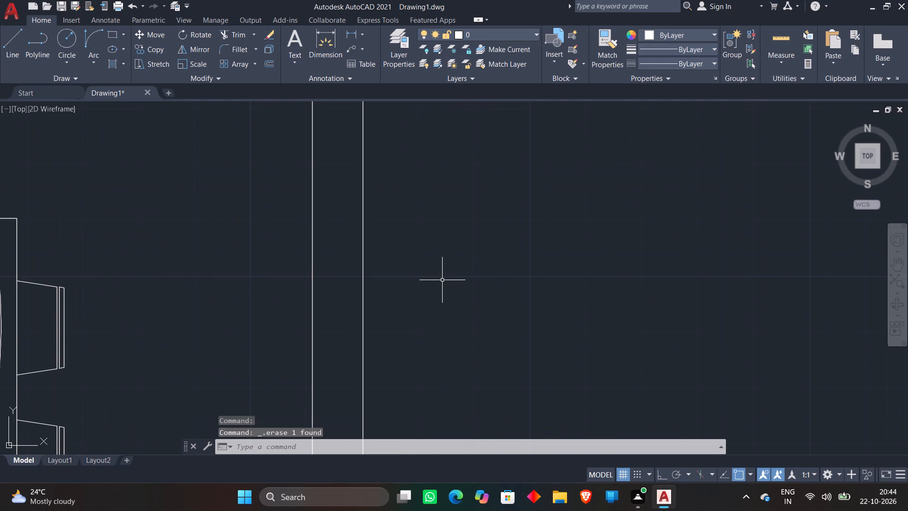
left_click(248, 259)
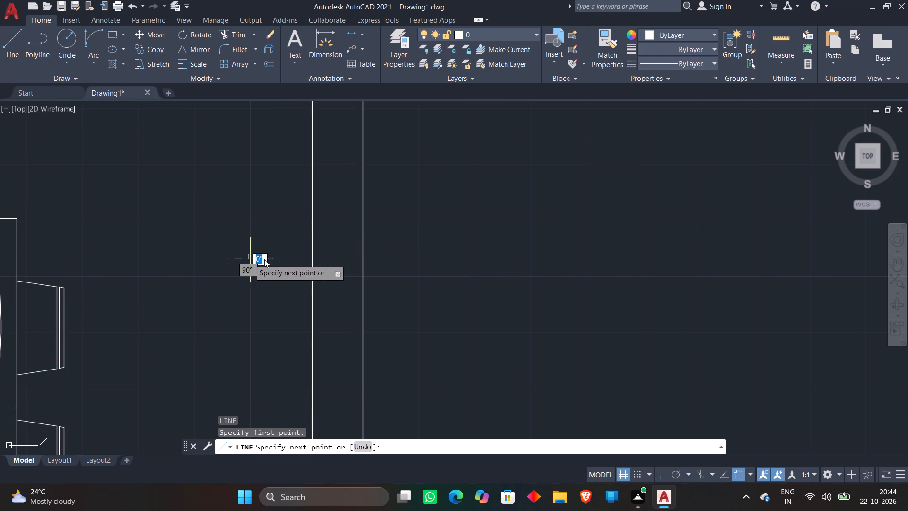
key("F8")
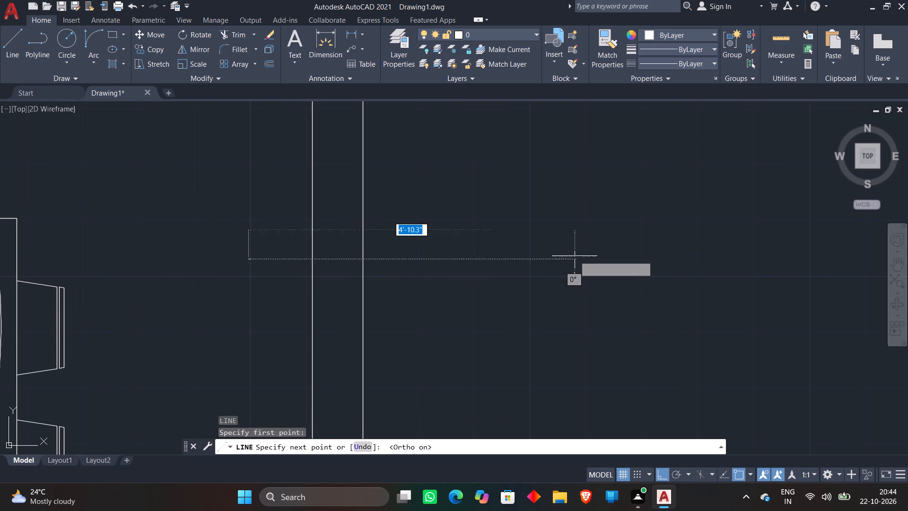
key("3")
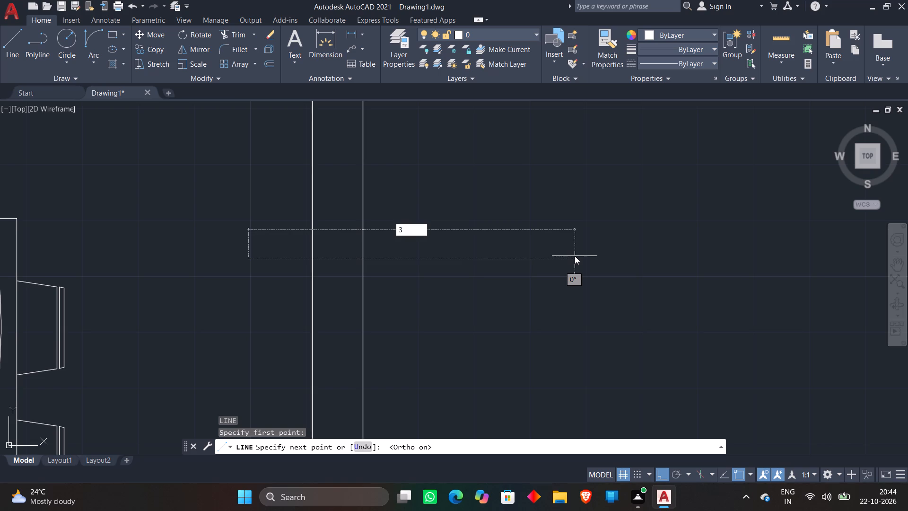
key("BackSpace")
left_click(575, 256)
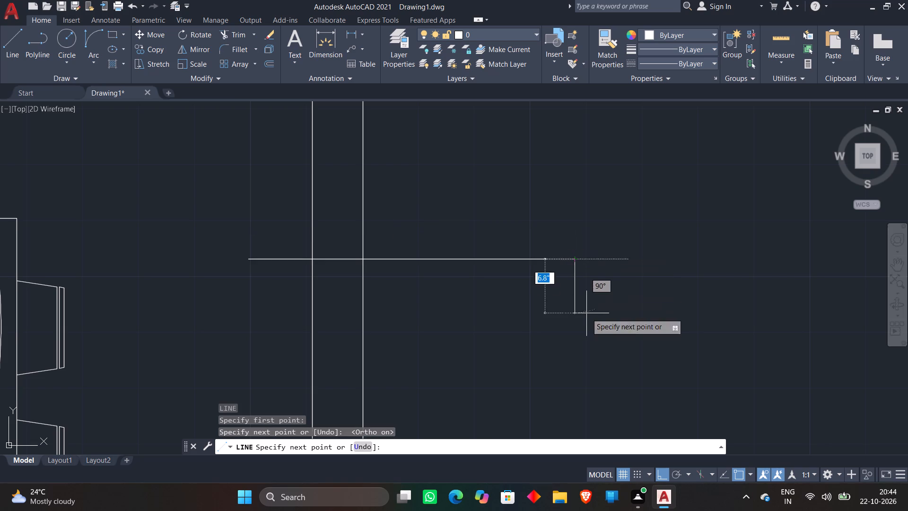
type("3'6\"")
key("Return")
scroll(612, 336, "down", 2)
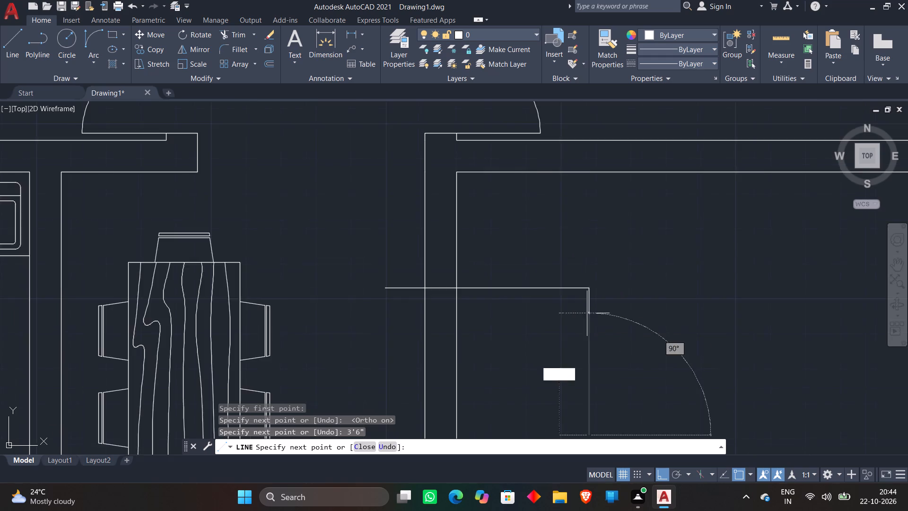
middle_click_drag(614, 330, 608, 183)
left_click(468, 242)
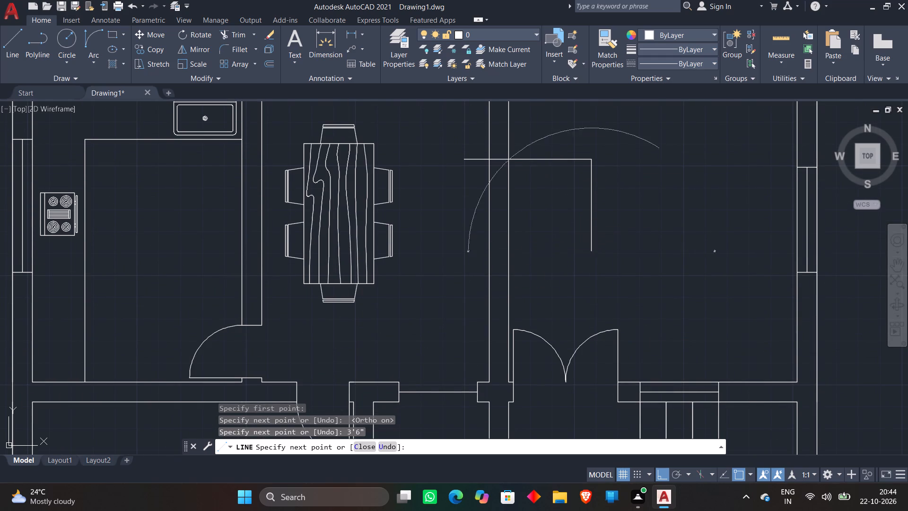
key("Escape")
Trim the connecting line, the overhanging line ends and the wall lines between them to leave a 3'6" opening between dining and living.
type("TR")
key("space")
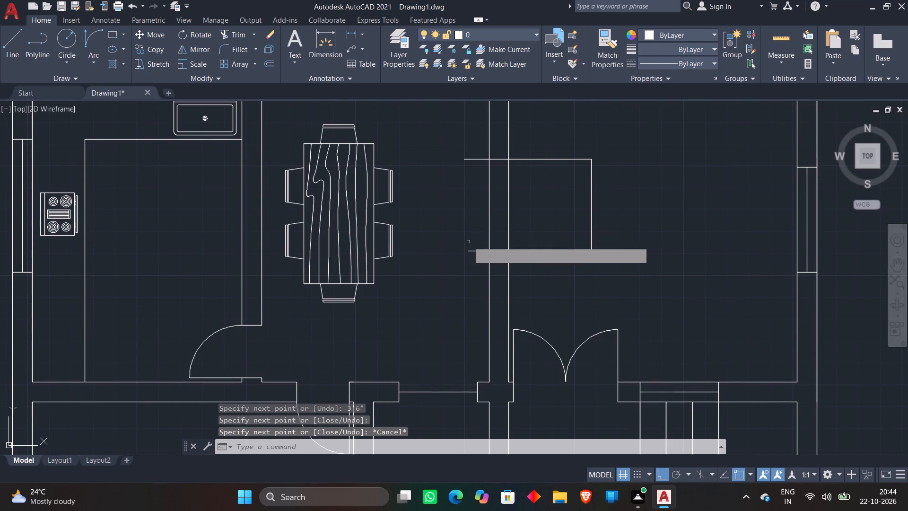
left_click(575, 188)
left_click(621, 181)
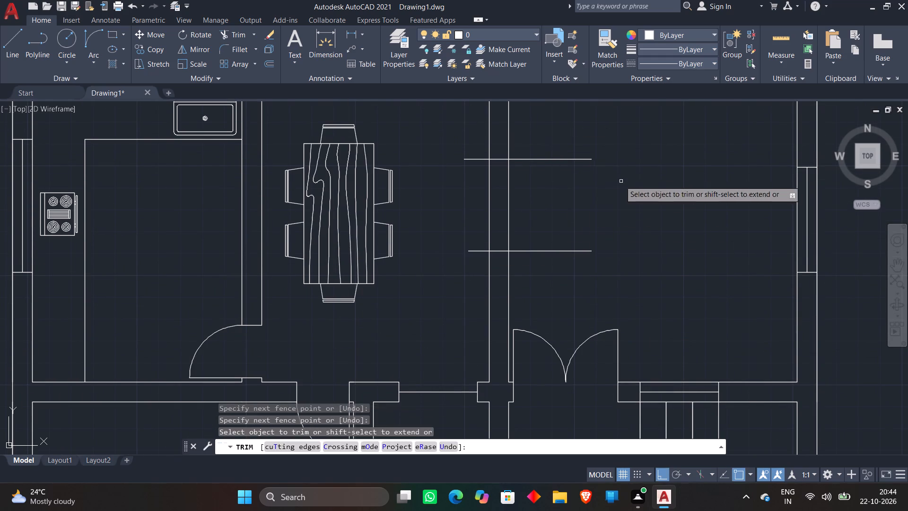
left_click(555, 142)
left_click(537, 273)
left_click(471, 145)
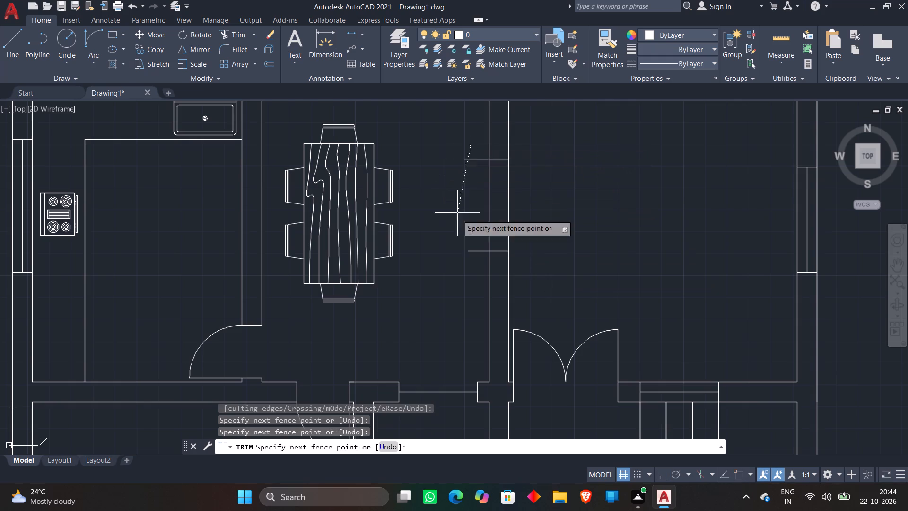
left_click(472, 262)
left_click(480, 216)
left_click(533, 203)
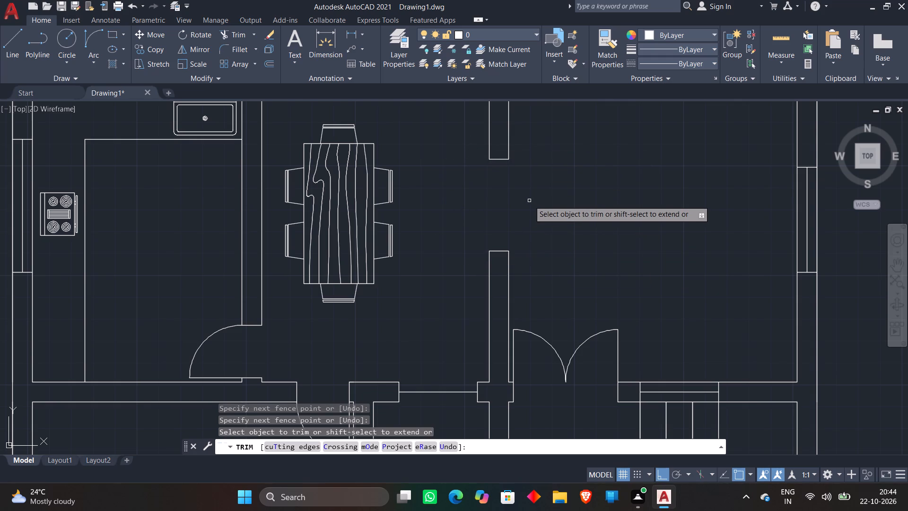
key("Escape")
Draw a vertical line from the middle of the opening's upper jamb and extend it to the lower jamb.
key("l")
key("Return")
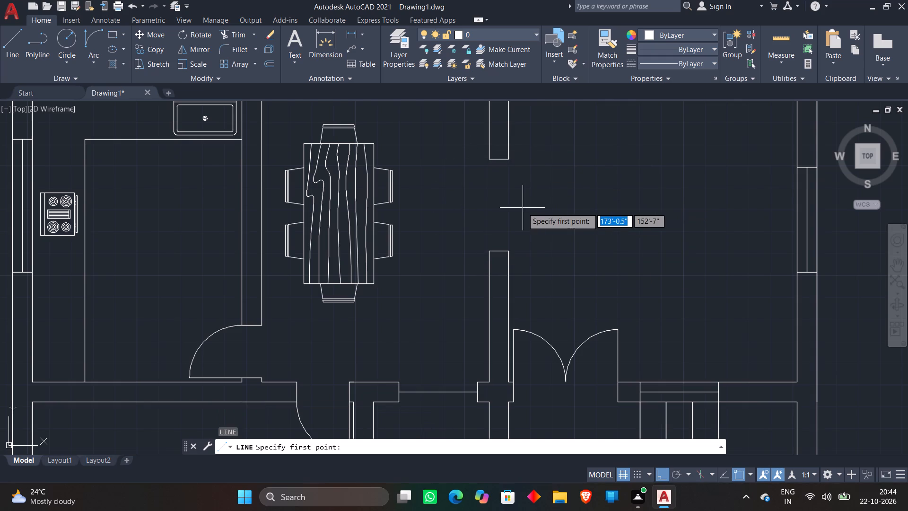
left_click(497, 162)
left_click(495, 203)
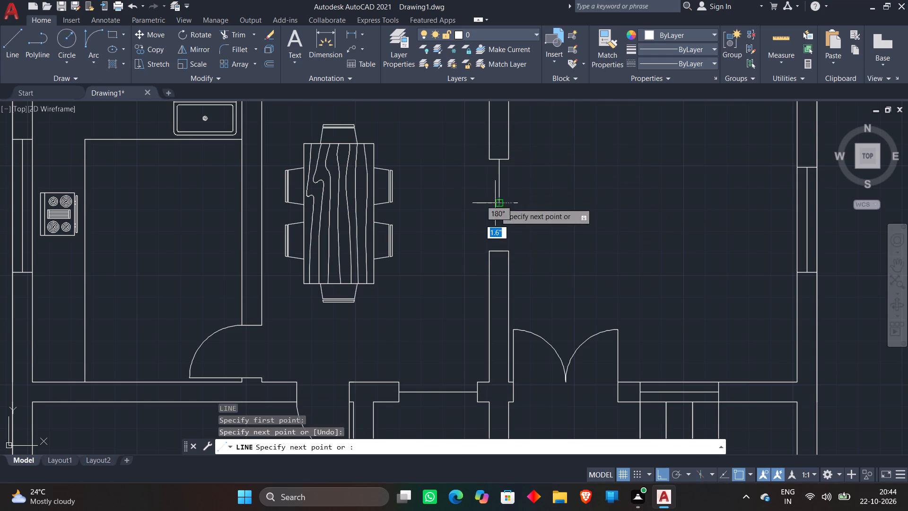
key("Escape")
type("EX")
key("space")
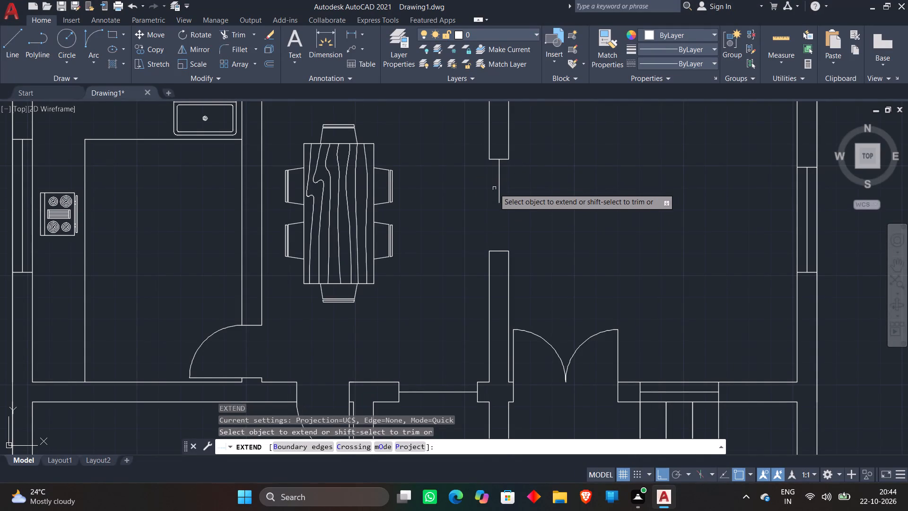
left_click(500, 185)
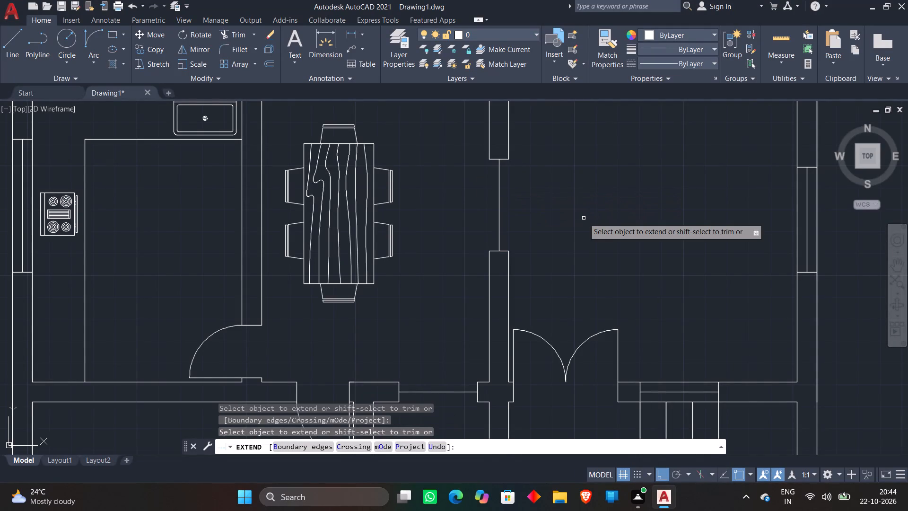
key("Escape")
Move the tiny three-seat sofa block from above the room label list, with Ortho off, into the living room's upper right area.
scroll(584, 218, "down", 3)
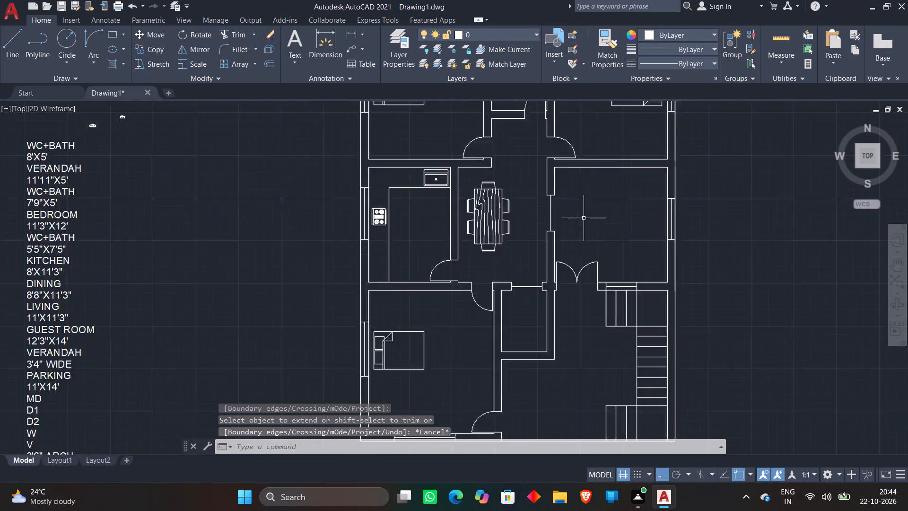
scroll(300, 141, "up", 2)
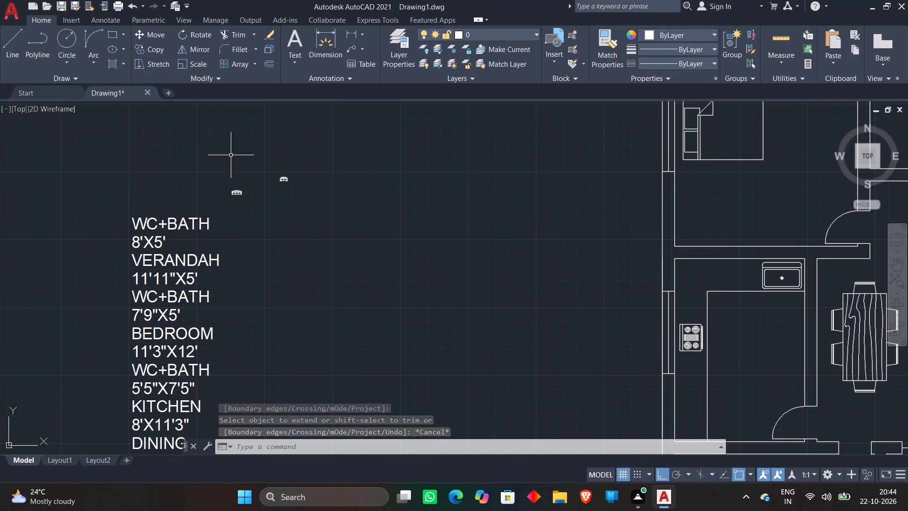
scroll(248, 160, "up", 1)
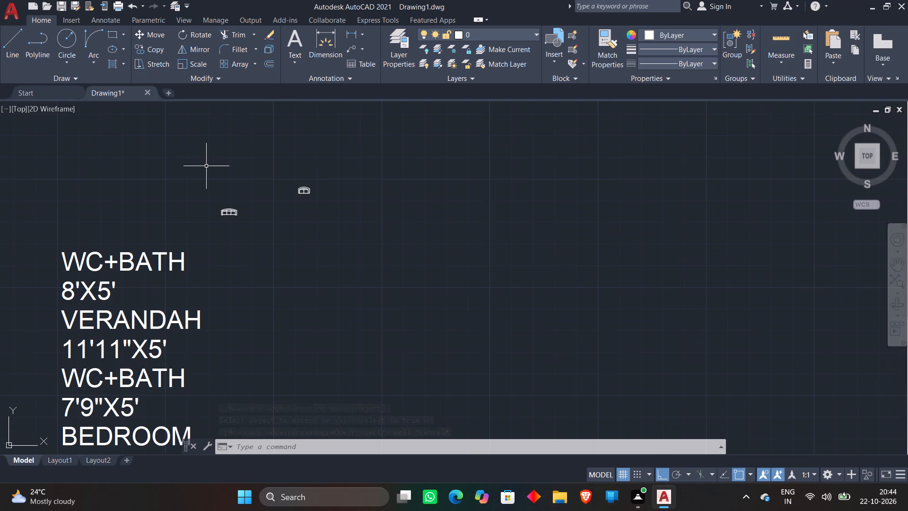
left_click(206, 166)
left_click(262, 237)
type("M")
key("space")
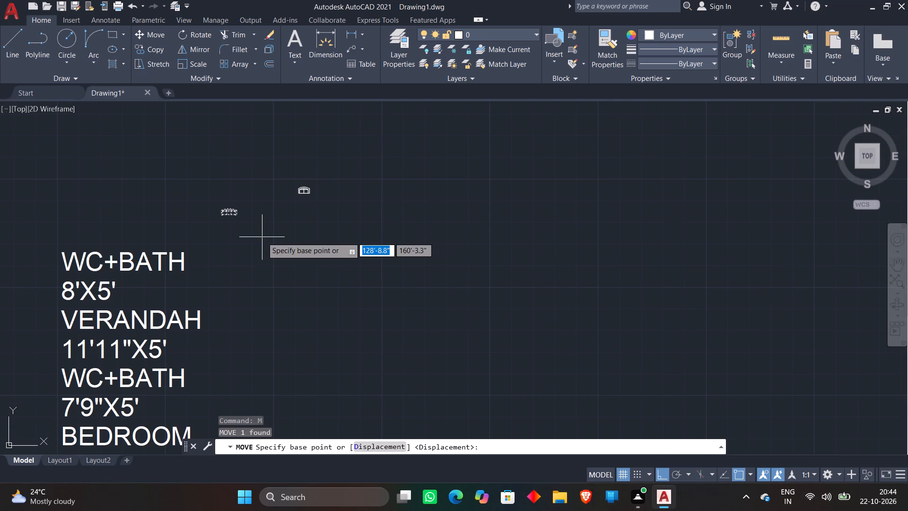
left_click(233, 220)
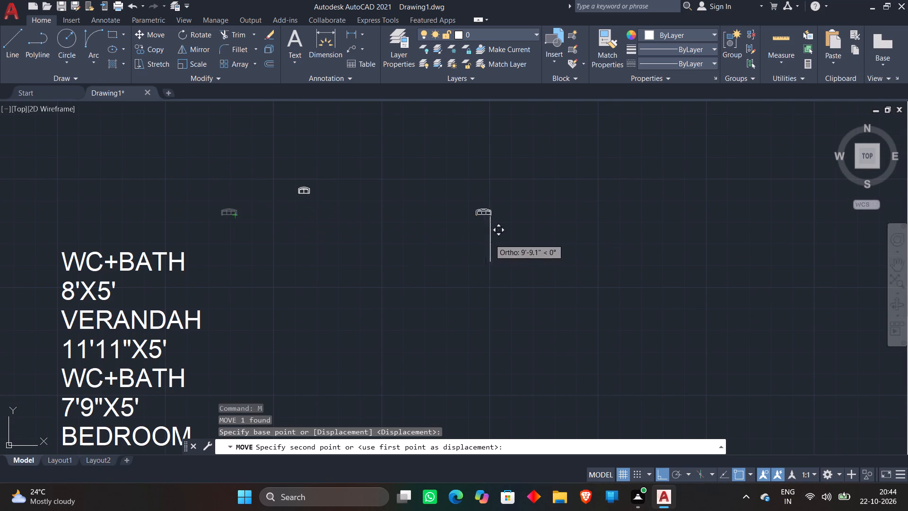
middle_click_drag(566, 238, 232, 269)
scroll(320, 257, "down", 2)
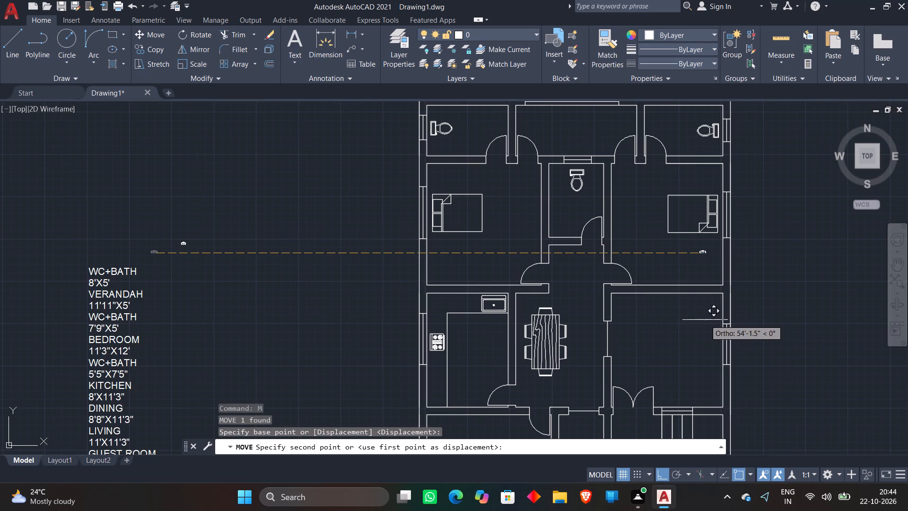
key("F8")
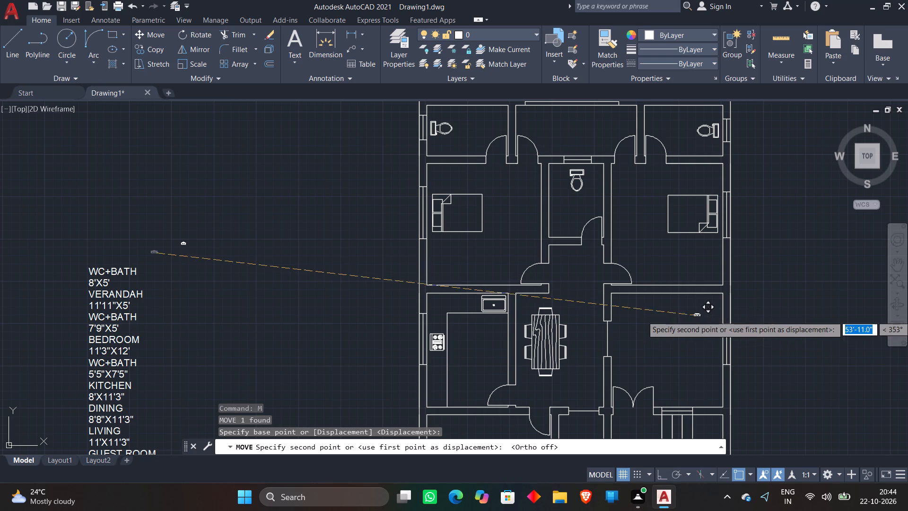
scroll(698, 316, "up", 2)
left_click(707, 306)
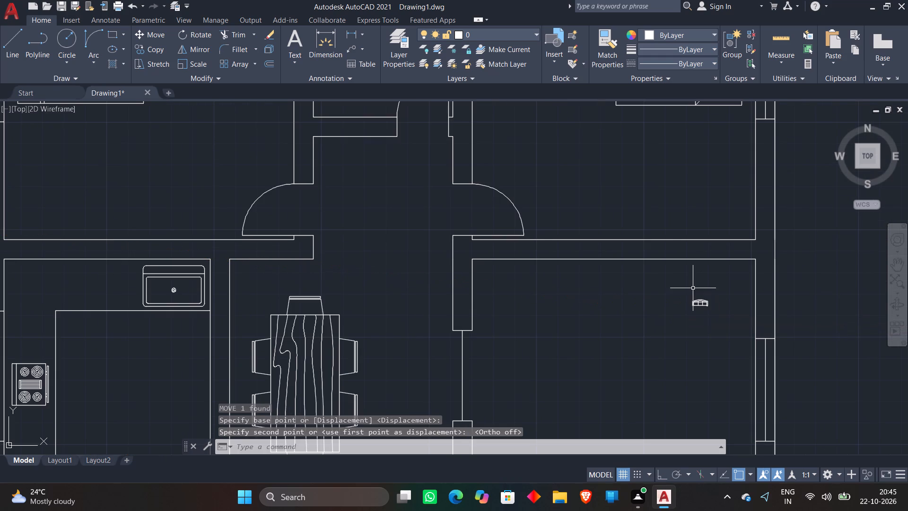
Rotate the tiny three-seat sofa a quarter turn clockwise with Ortho on, so its back faces the living room's window wall.
left_click(685, 291)
left_click(721, 323)
right_click(720, 319)
left_click(745, 316)
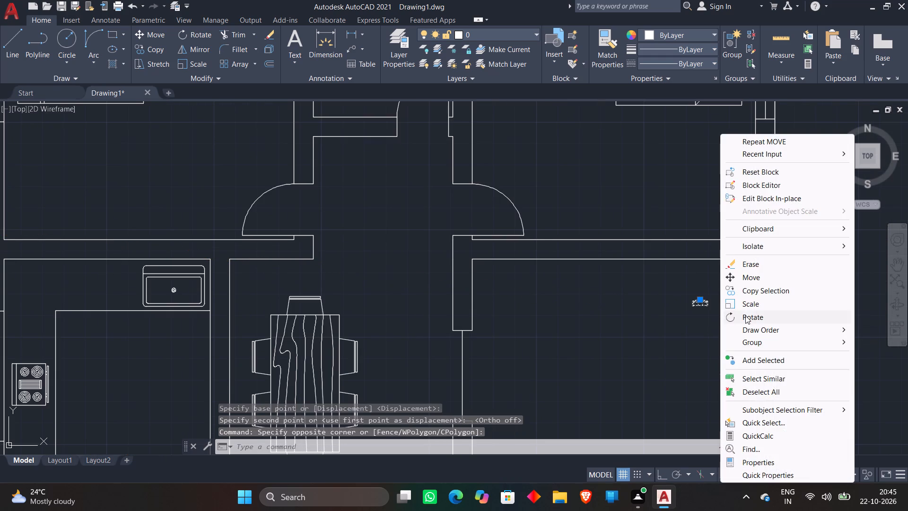
left_click(715, 316)
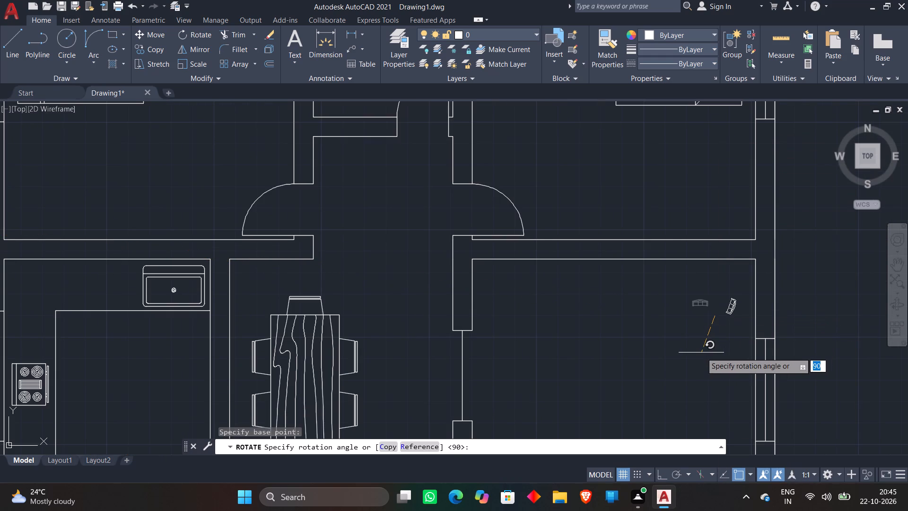
key("F8")
left_click(713, 344)
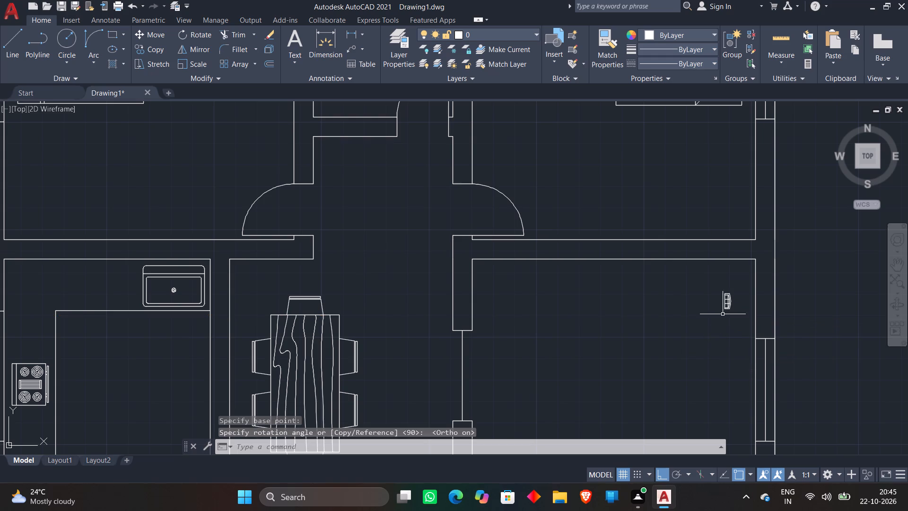
Scale up the three-seat sofa freehand until it is slightly longer than the living room window.
middle_click_drag(723, 313, 385, 17)
middle_click_drag(345, 123, 371, 223)
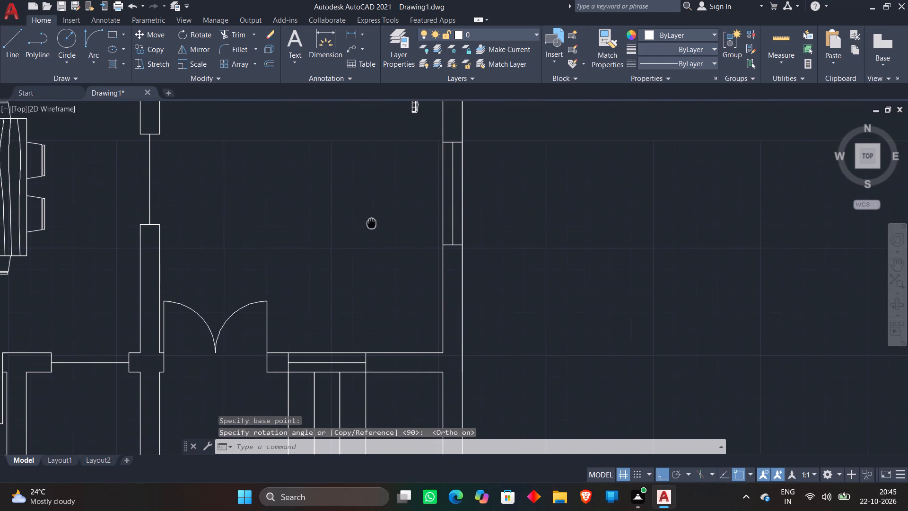
middle_click_drag(371, 223, 375, 240)
scroll(374, 235, "down", 1)
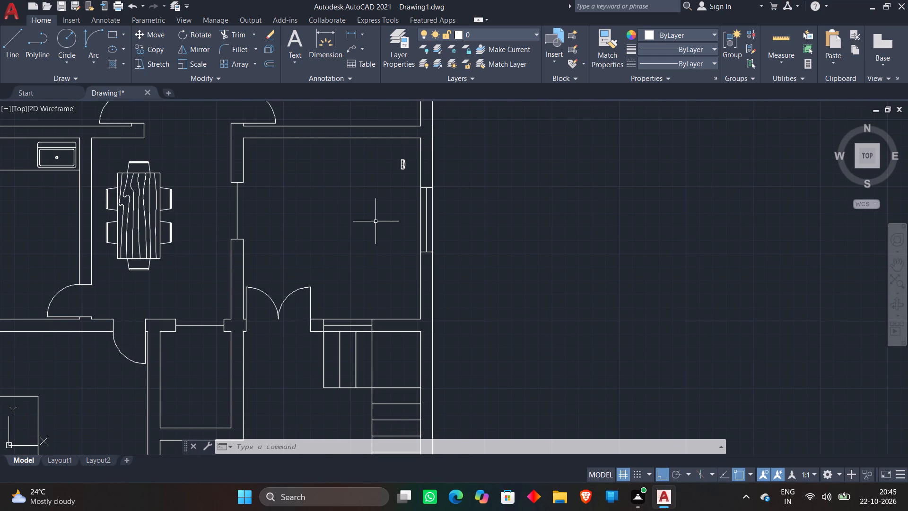
scroll(393, 150, "up", 2)
left_click(391, 153)
left_click(438, 220)
right_click(426, 219)
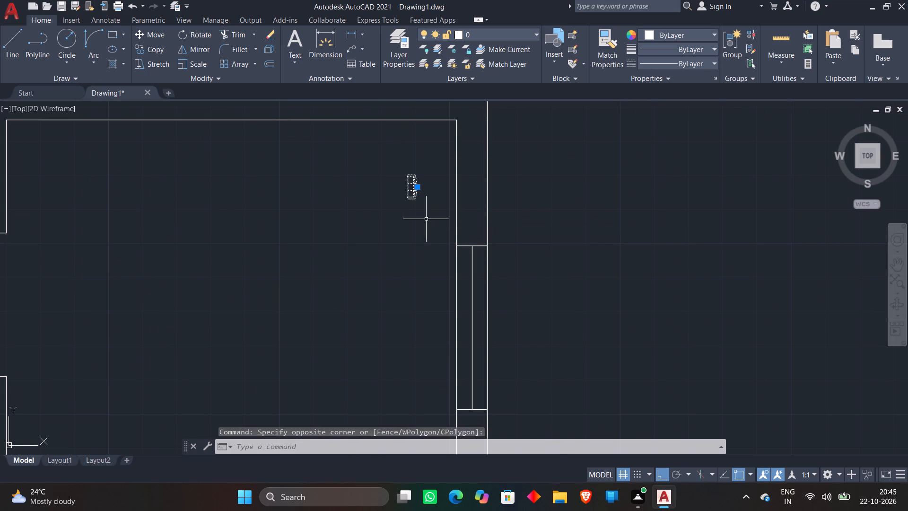
left_click(445, 303)
left_click(426, 213)
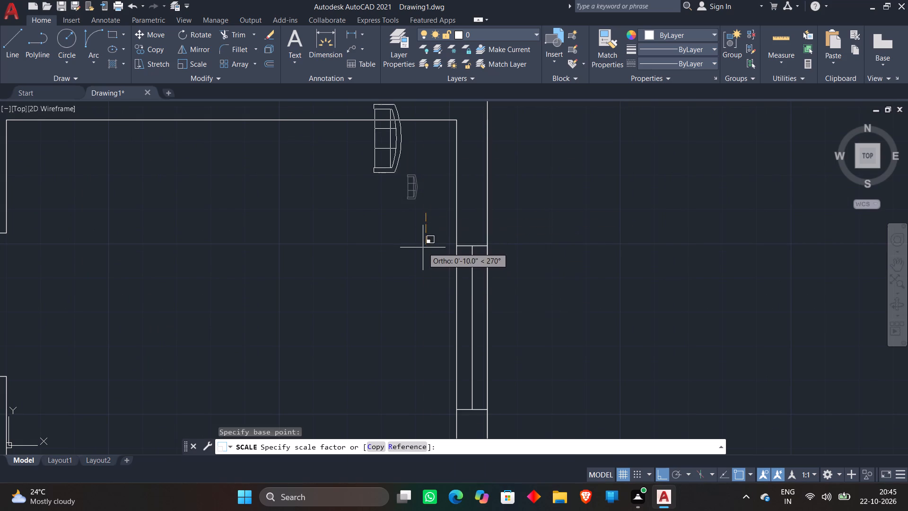
scroll(423, 247, "down", 2)
left_click(410, 272)
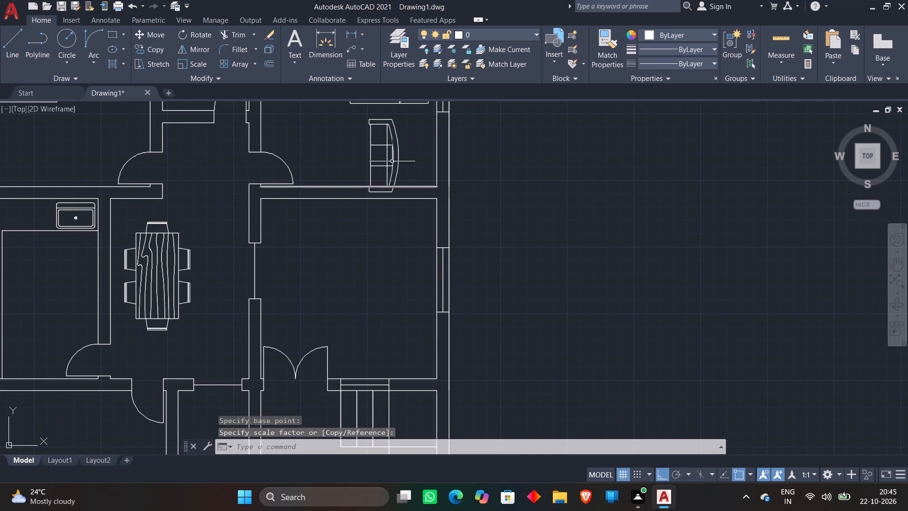
Move the enlarged three-seat sofa, with Ortho off, into the living room just in front of the window, back toward the wall.
left_click(392, 160)
type("M")
key("space")
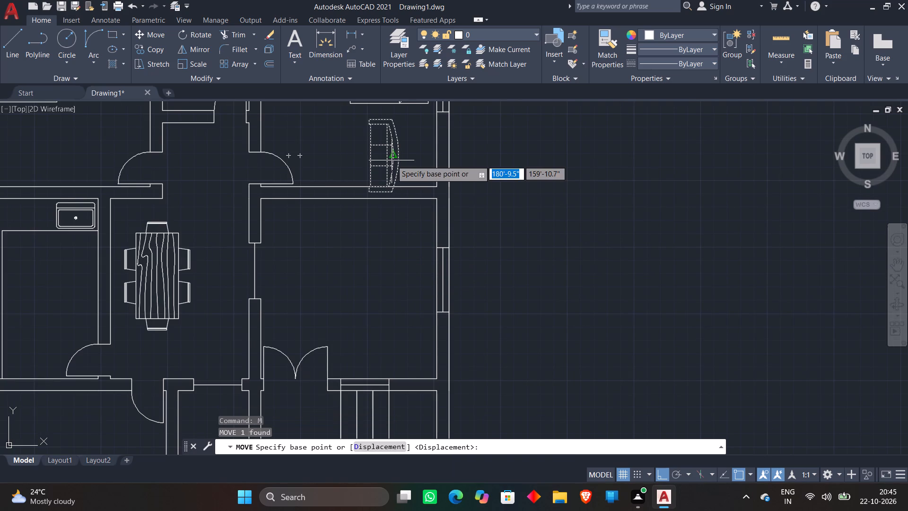
left_click(375, 163)
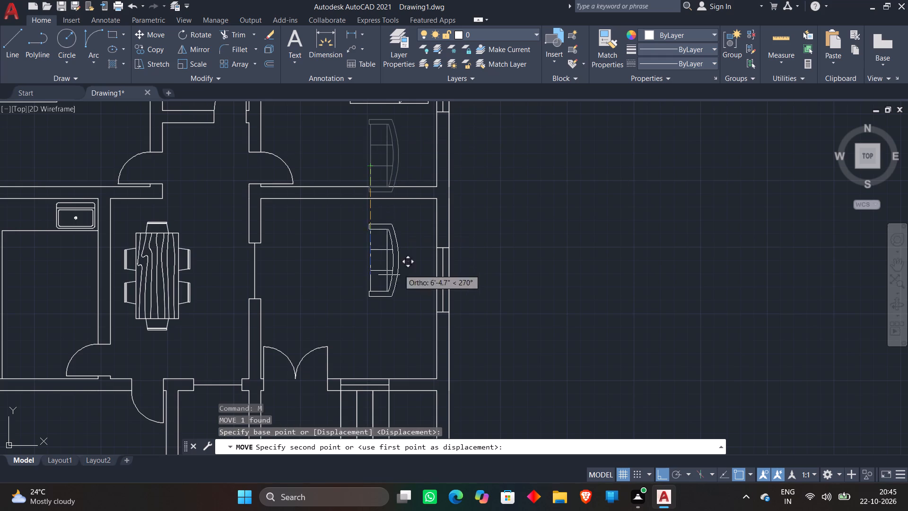
key("F8")
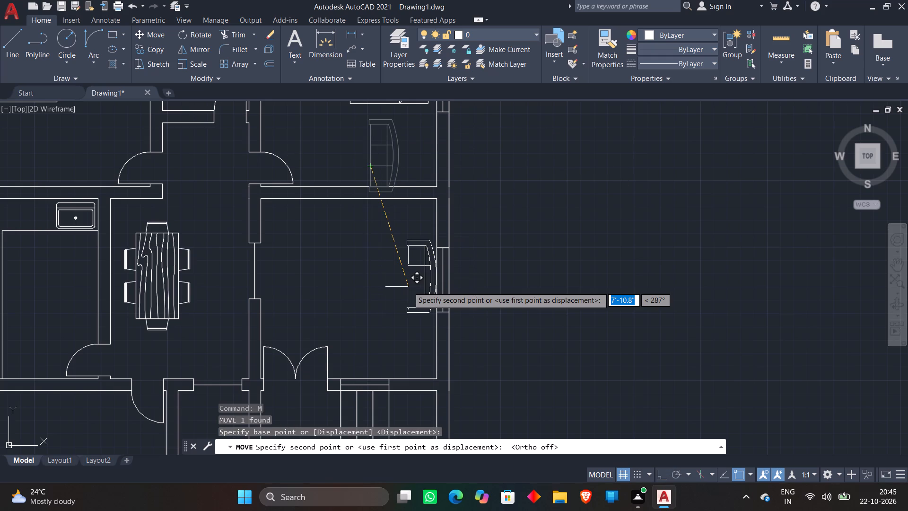
scroll(392, 305, "up", 2)
left_click(420, 276)
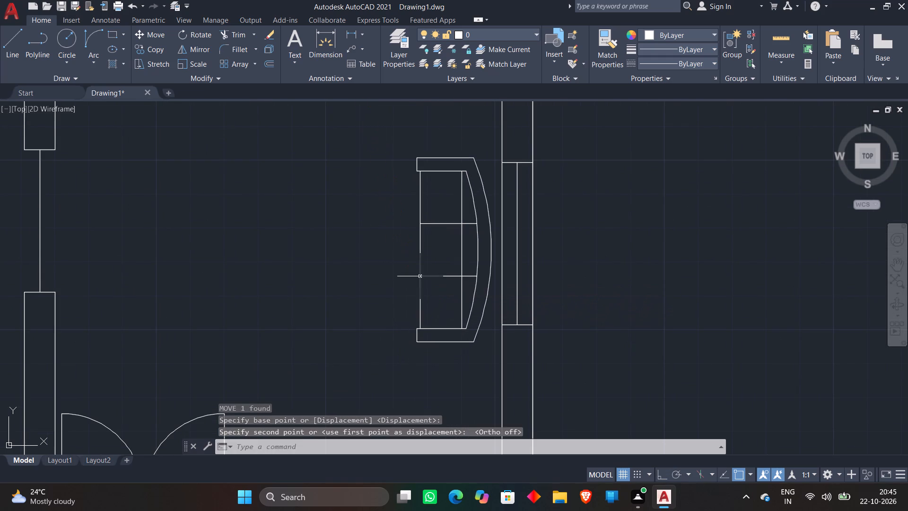
Move the tiny two-seat sofa block from above the room label list into the living room, above the three-seat sofa.
scroll(416, 276, "down", 3)
scroll(108, 231, "down", 2)
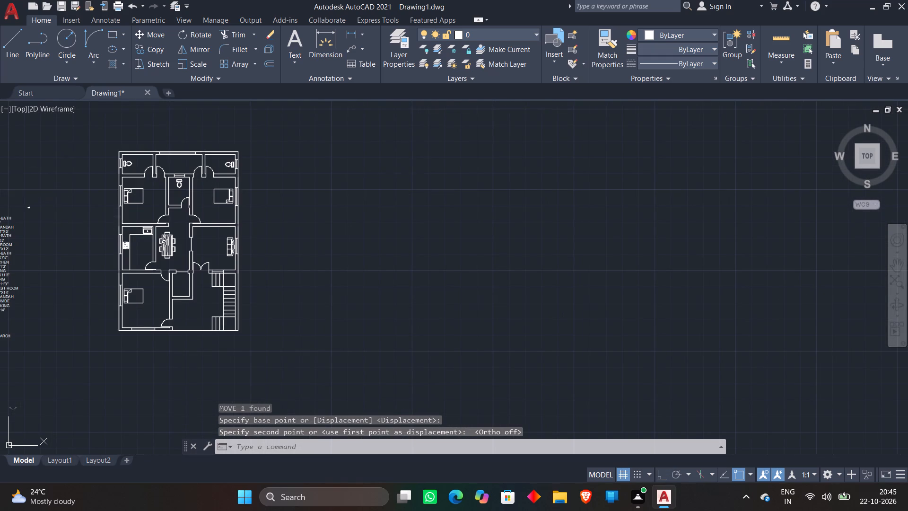
left_click(17, 194)
left_click(43, 215)
type("M")
key("space")
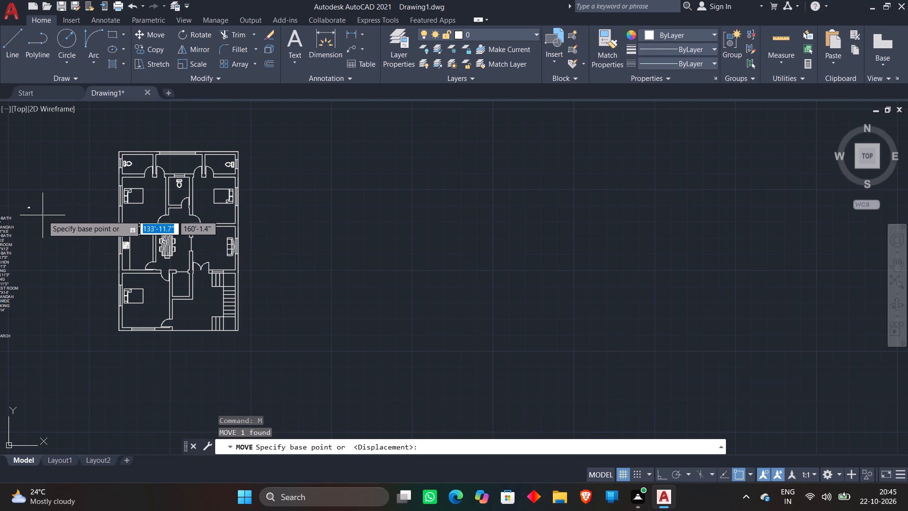
scroll(42, 207, "up", 2)
left_click(23, 211)
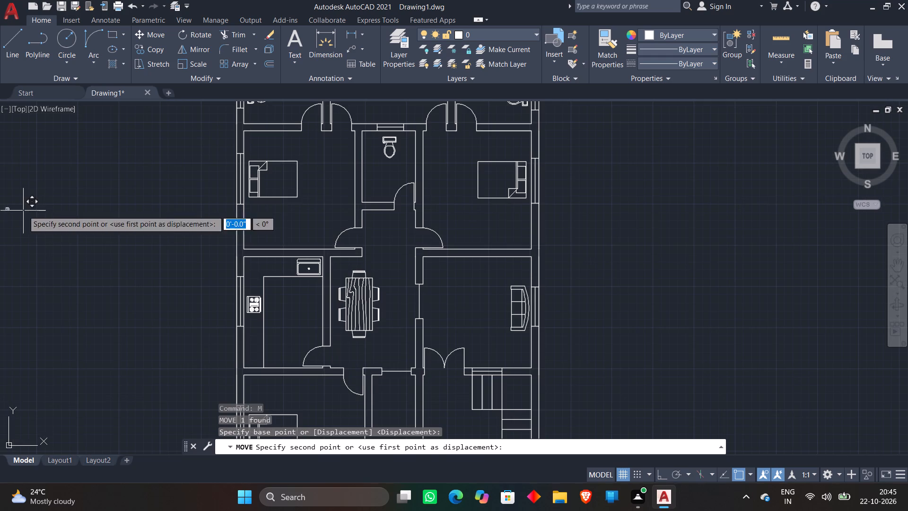
scroll(519, 272, "up", 5)
left_click(509, 274)
Scale up the two-seat sofa freehand to match the proportions of the three-seat sofa.
scroll(387, 216, "down", 2)
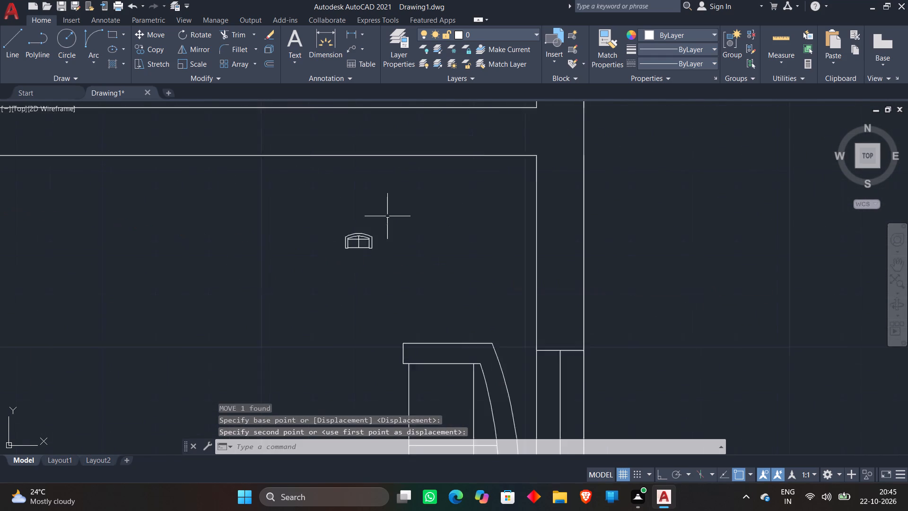
scroll(387, 216, "down", 1)
left_click(395, 239)
left_click(354, 221)
right_click(227, 227)
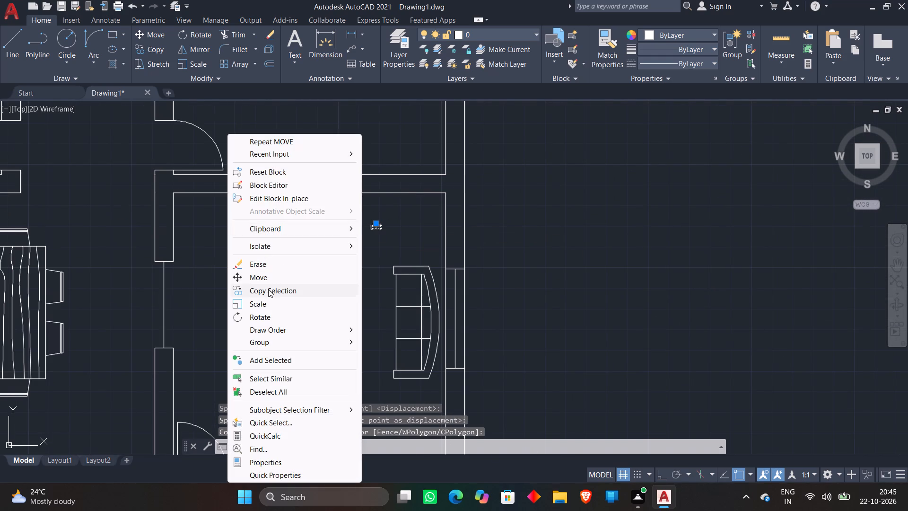
left_click(267, 299)
left_click(322, 243)
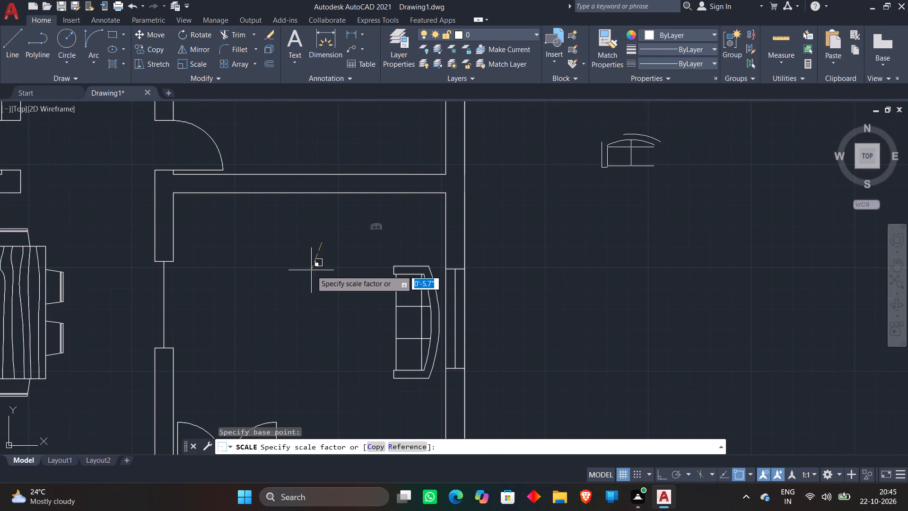
left_click(311, 270)
Move the enlarged two-seat sofa into the living room near its upper wall, above and beside the three-seat sofa.
left_click(653, 165)
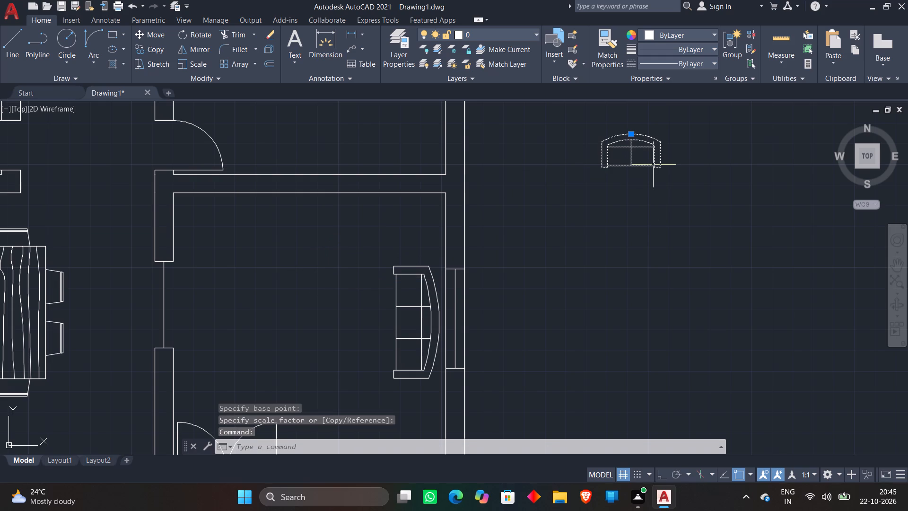
type("M")
key("space")
left_click(653, 165)
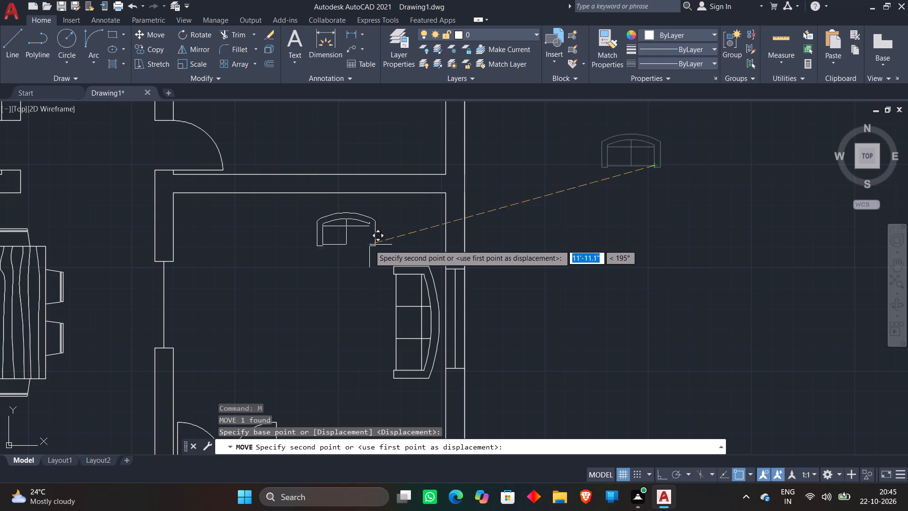
scroll(371, 244, "up", 2)
left_click(383, 254)
scroll(399, 218, "down", 3)
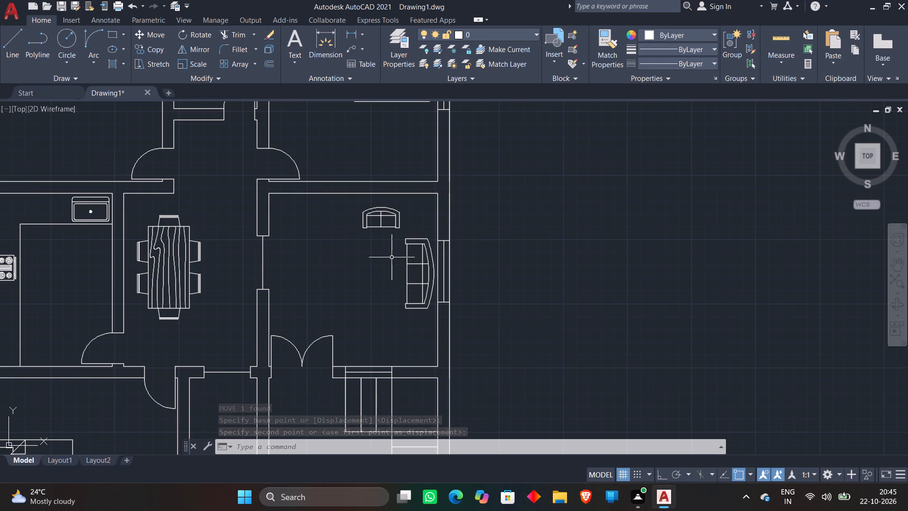
Offset the outer face of the guest room's wall 3'4" toward the parking area to mark the verandah width.
scroll(392, 257, "down", 2)
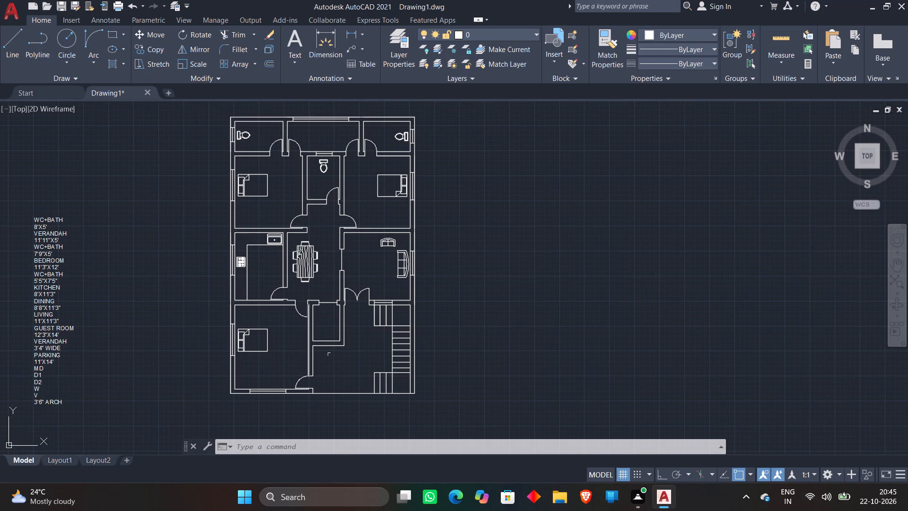
middle_click_drag(330, 354, 356, 307)
scroll(356, 307, "up", 2)
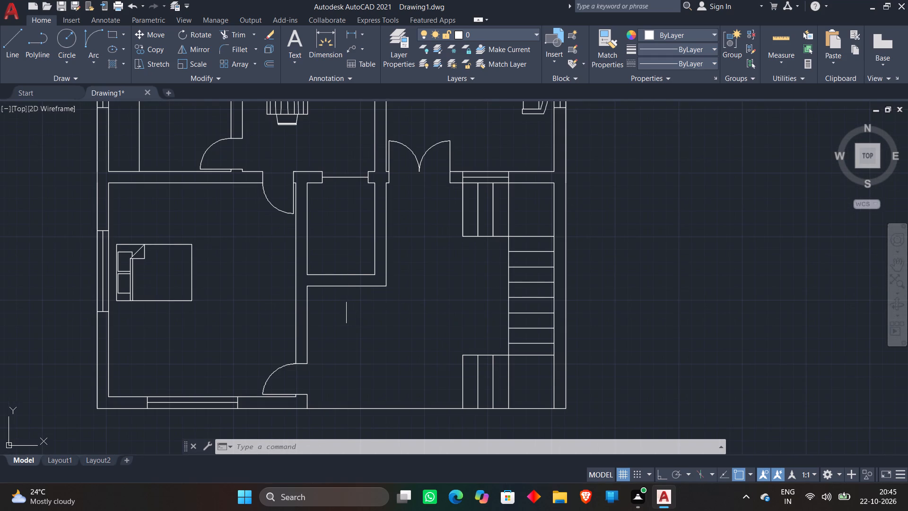
key("o")
key("Return")
type("3'4\"")
key("Return")
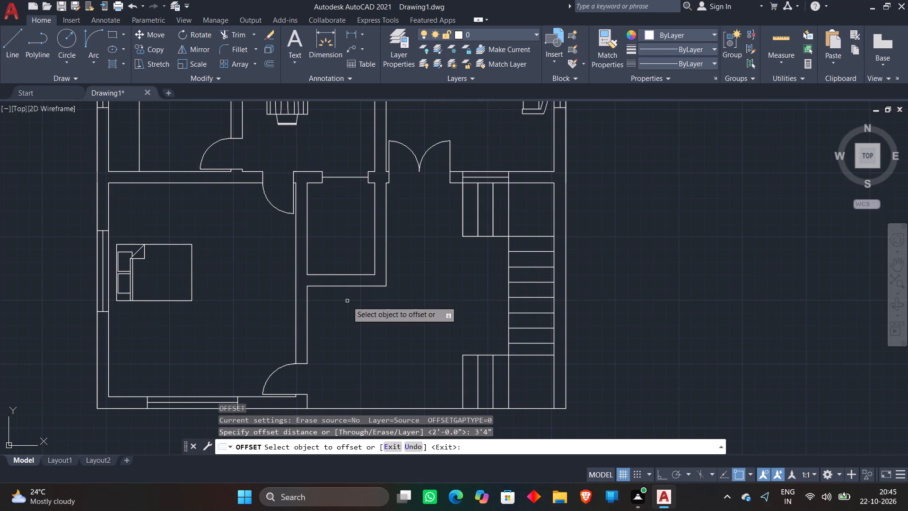
scroll(329, 301, "up", 2)
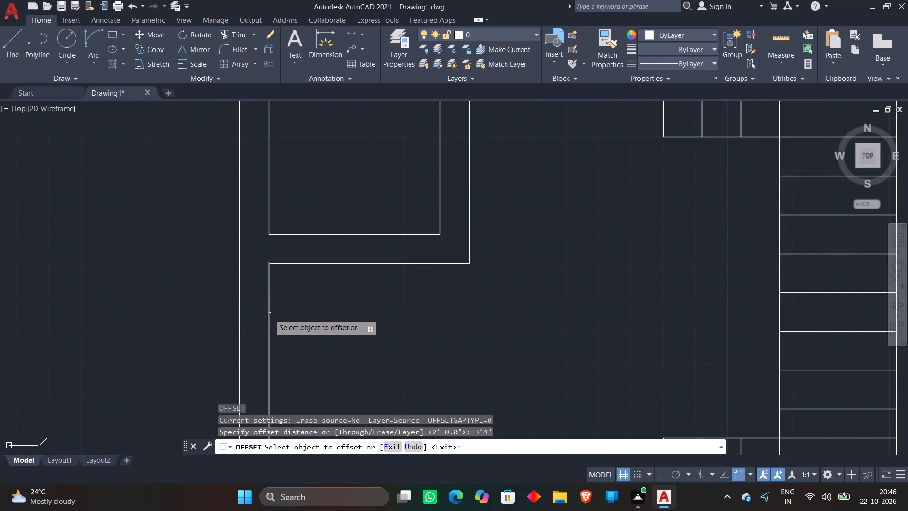
left_click(269, 314)
left_click(445, 316)
Offset the verandah edge line 1' toward the stair, and offset the resulting line another 1' the same way.
left_click(398, 313)
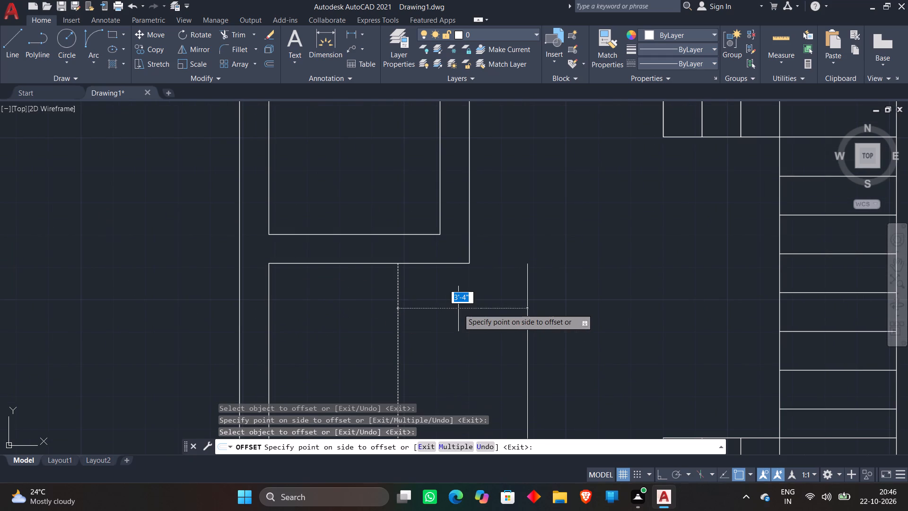
type("1'")
key("Return")
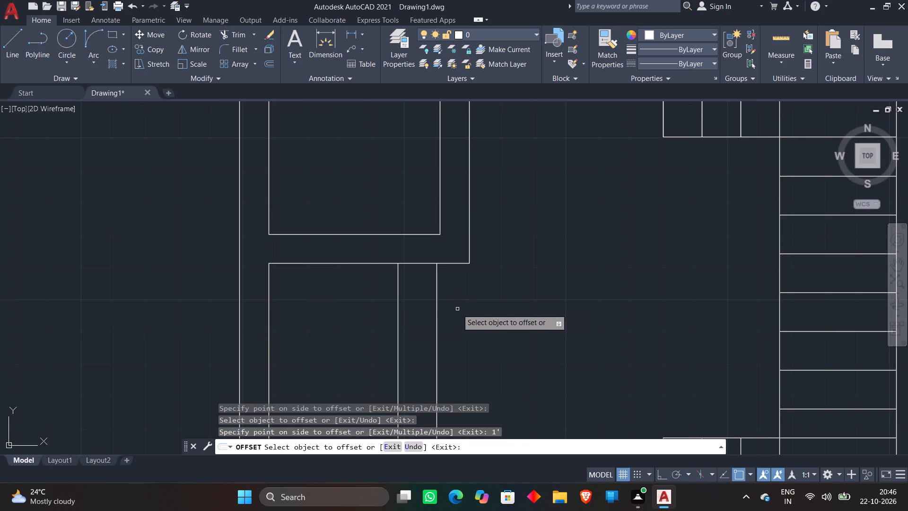
scroll(456, 303, "down", 3)
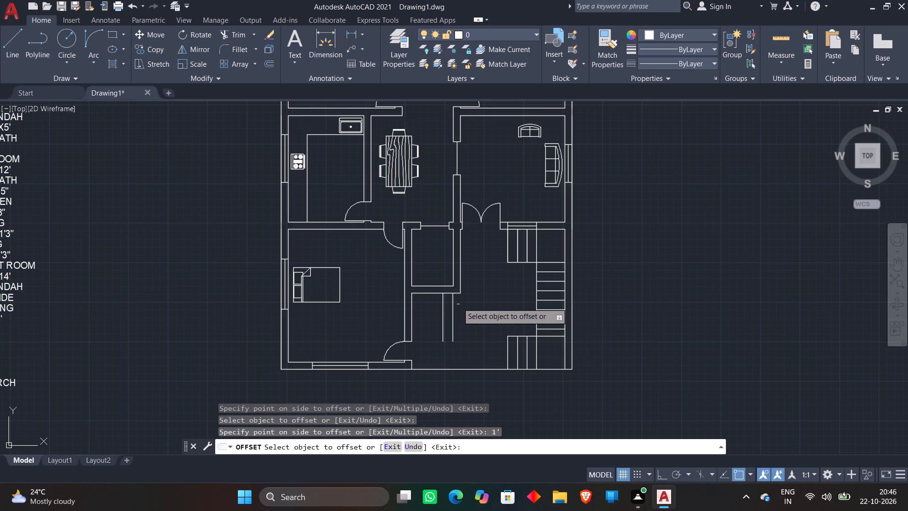
middle_click_drag(458, 303, 471, 265)
scroll(471, 283, "up", 3)
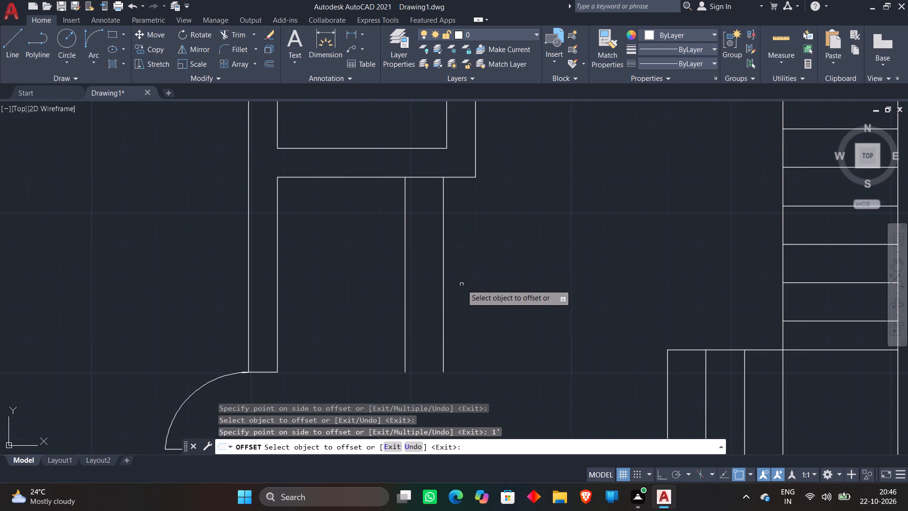
left_click(443, 303)
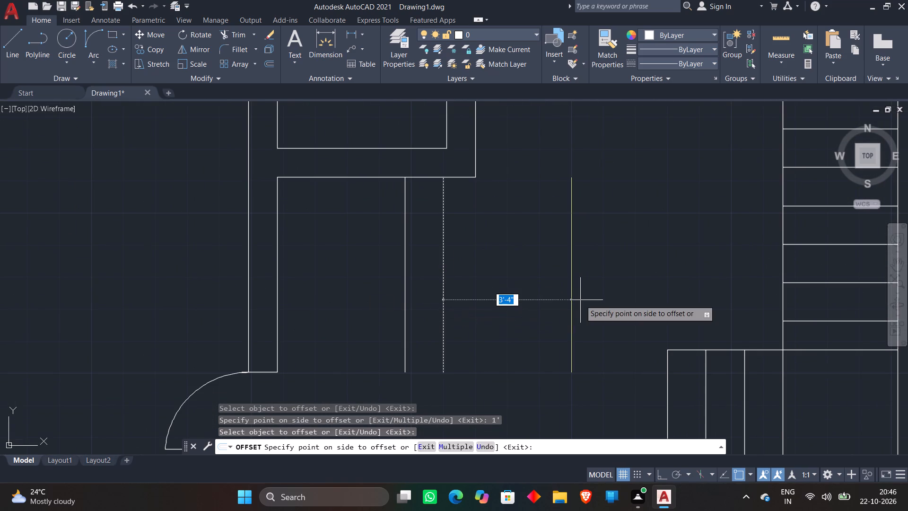
type("1'")
key("Return")
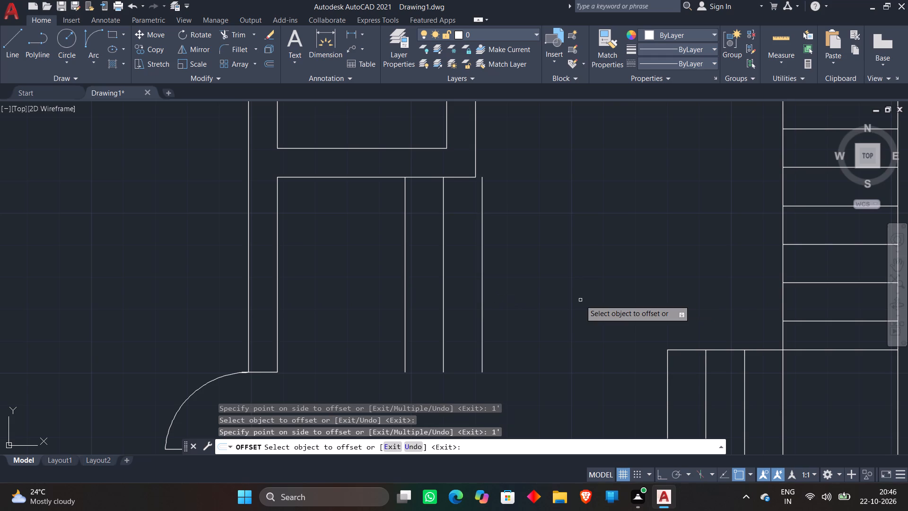
key("Escape")
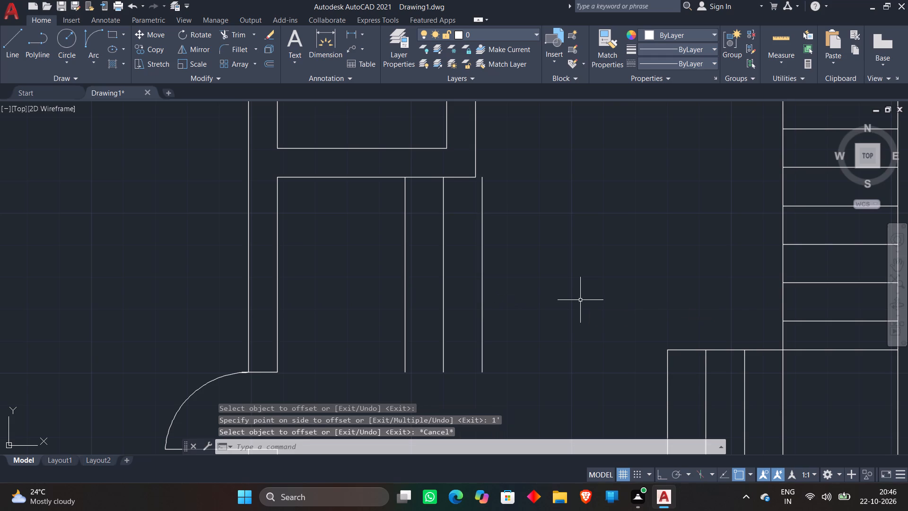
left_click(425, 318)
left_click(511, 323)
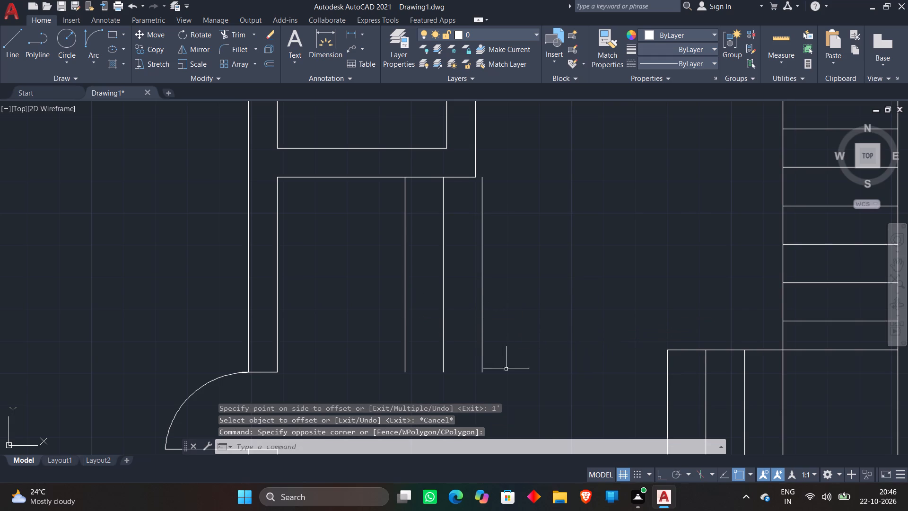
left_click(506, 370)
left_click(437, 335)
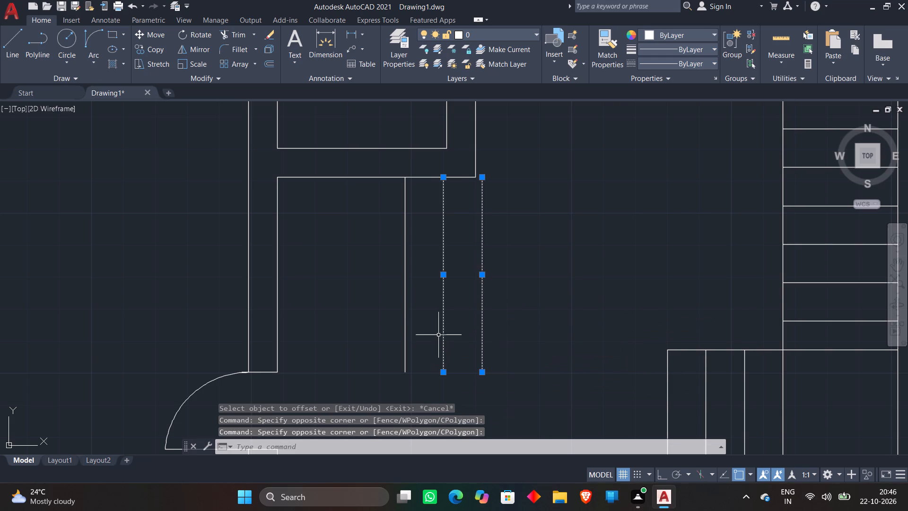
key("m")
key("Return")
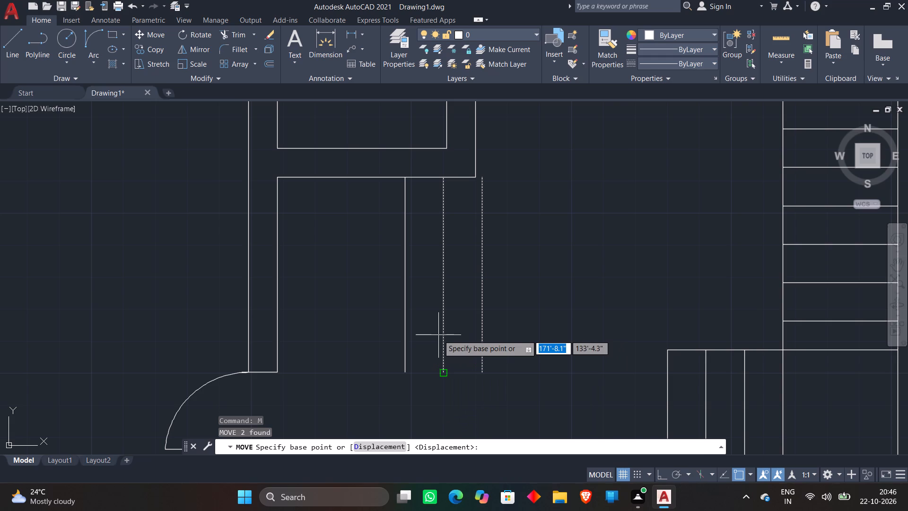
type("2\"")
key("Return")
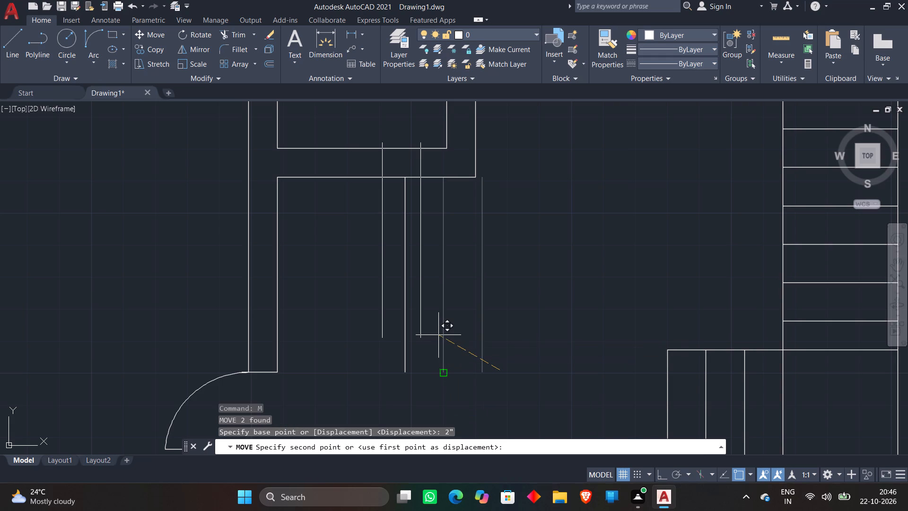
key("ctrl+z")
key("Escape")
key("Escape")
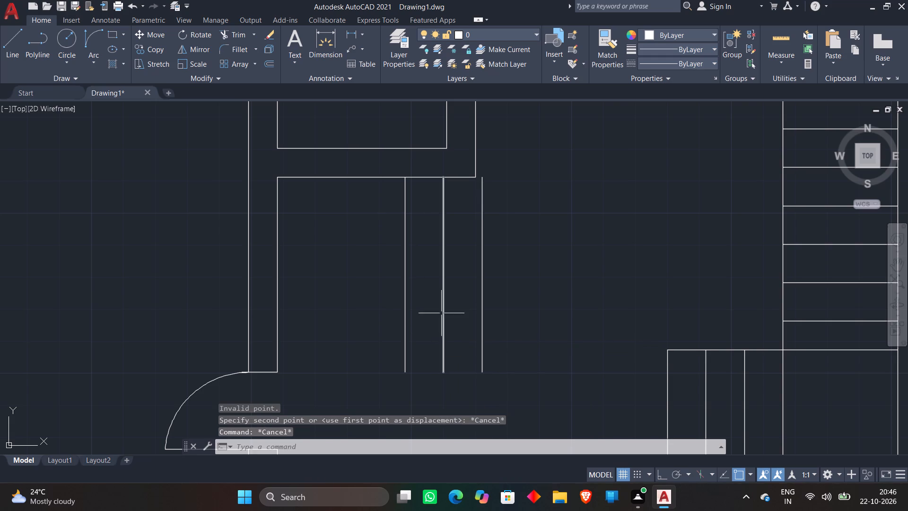
Delete the two 1' offset lines on the stair side of the verandah edge line.
left_click(433, 317)
left_click(493, 389)
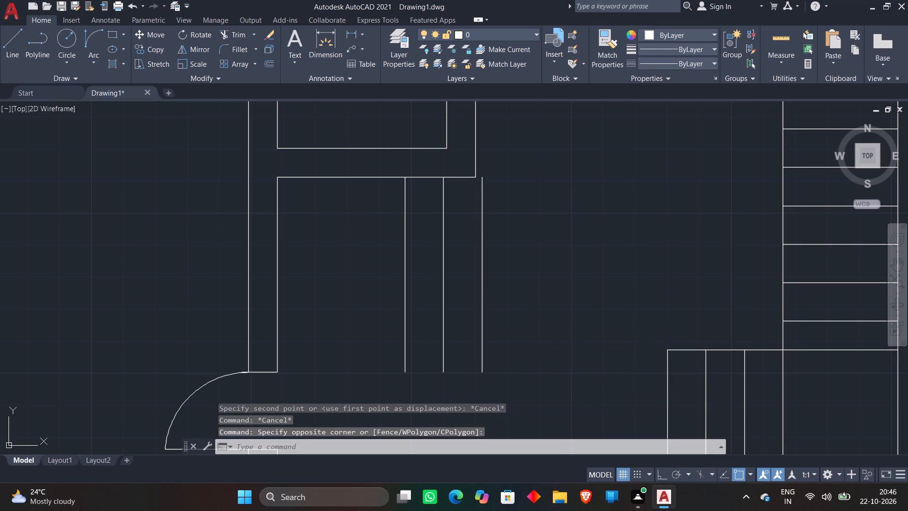
left_click(494, 388)
left_click(439, 351)
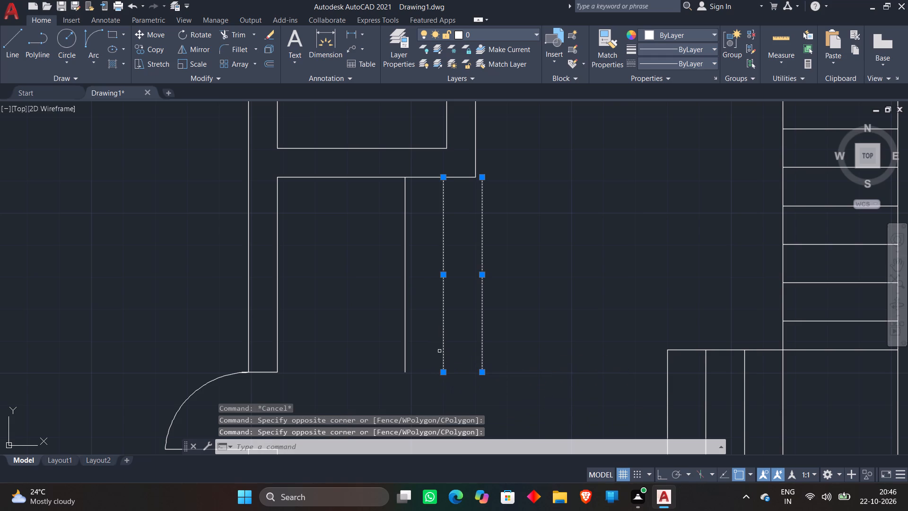
key("Delete")
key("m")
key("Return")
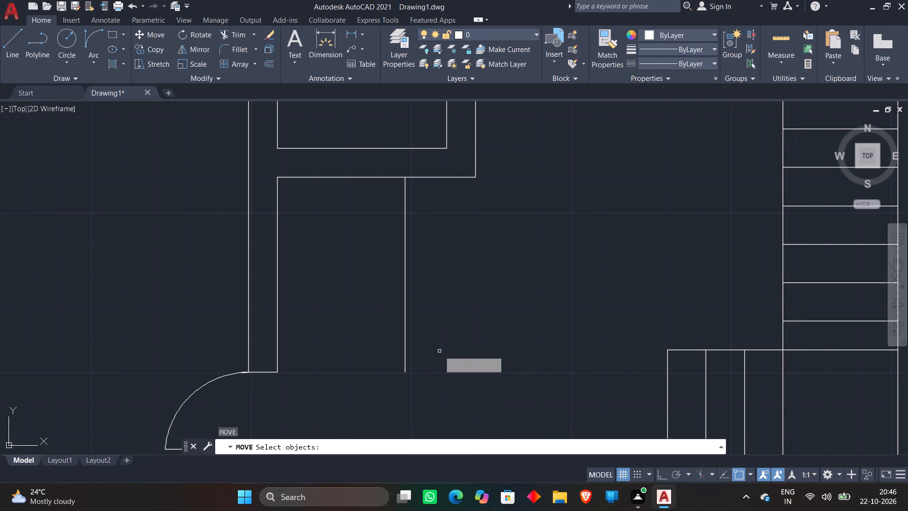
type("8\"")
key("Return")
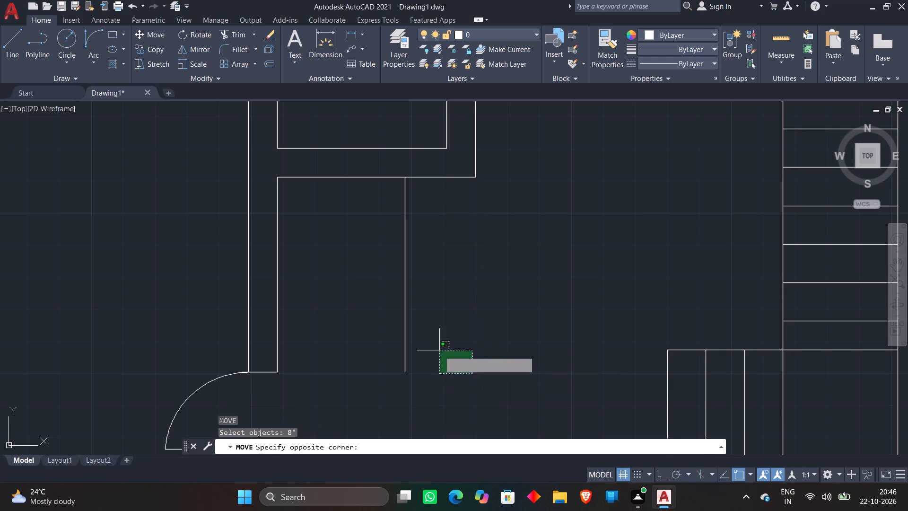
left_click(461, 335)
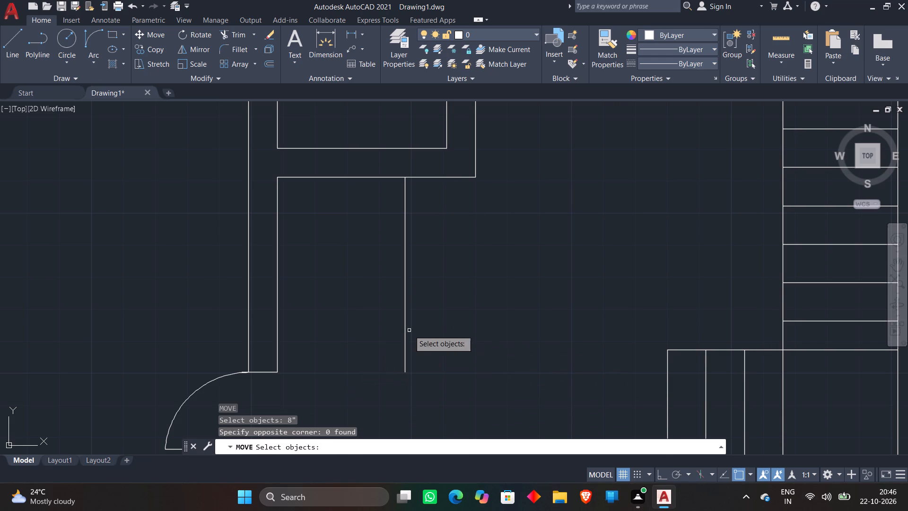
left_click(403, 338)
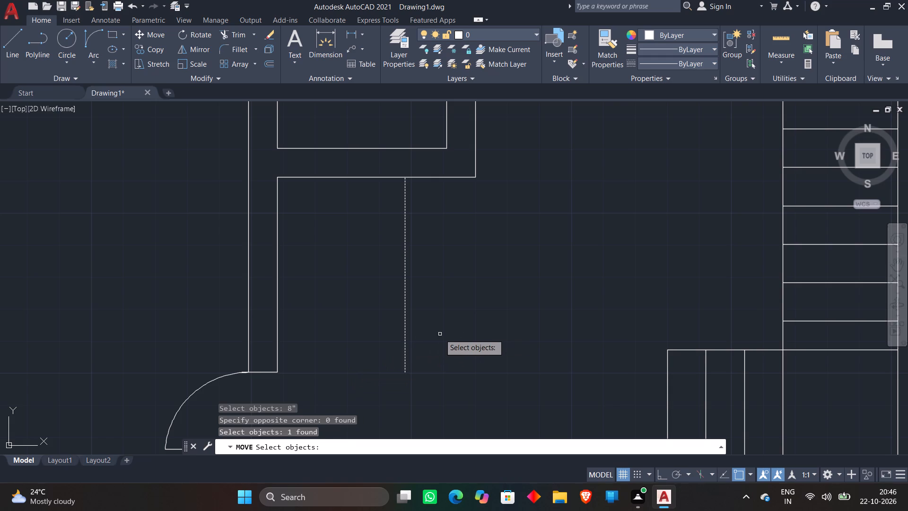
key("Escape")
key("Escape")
Offset the verandah edge line 9" toward the stair, and offset the resulting line another 9" the same way.
key("o")
key("Return")
type("89")
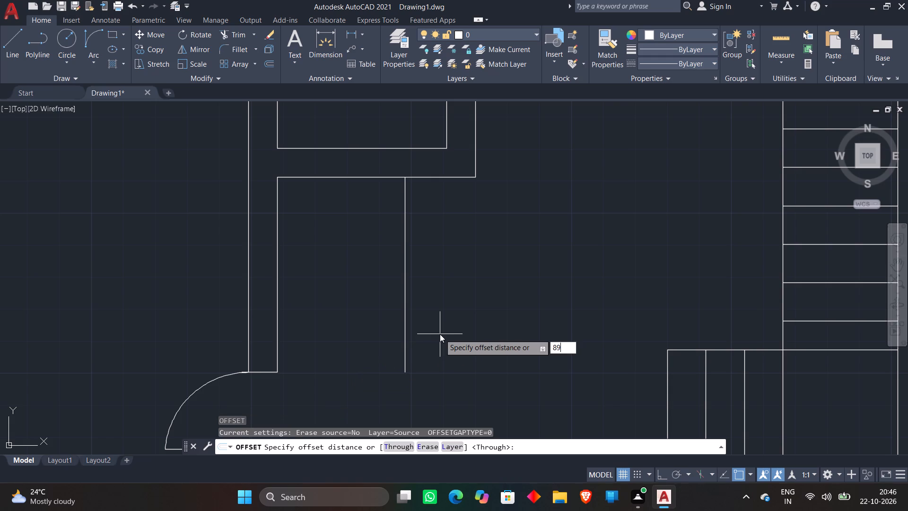
key("BackSpace")
key("BackSpace")
type("9\"")
key("Return")
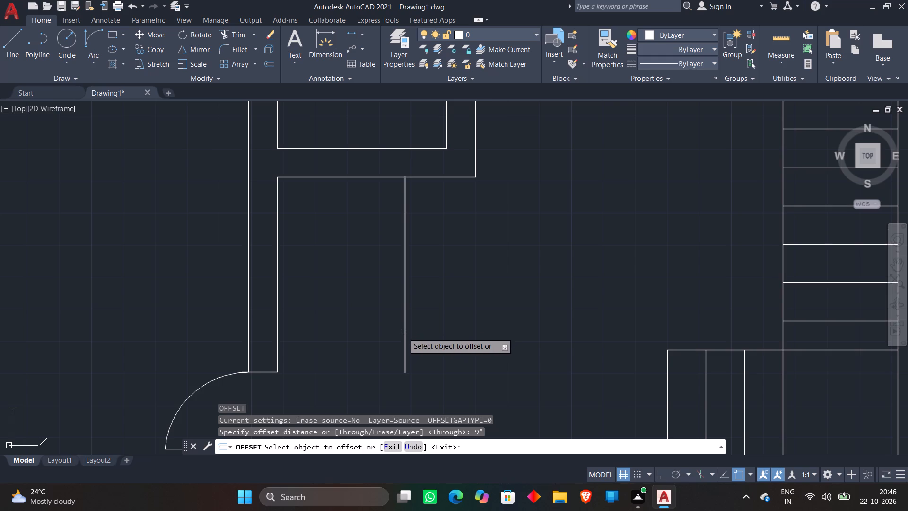
left_click(403, 333)
left_click(506, 324)
left_click(434, 335)
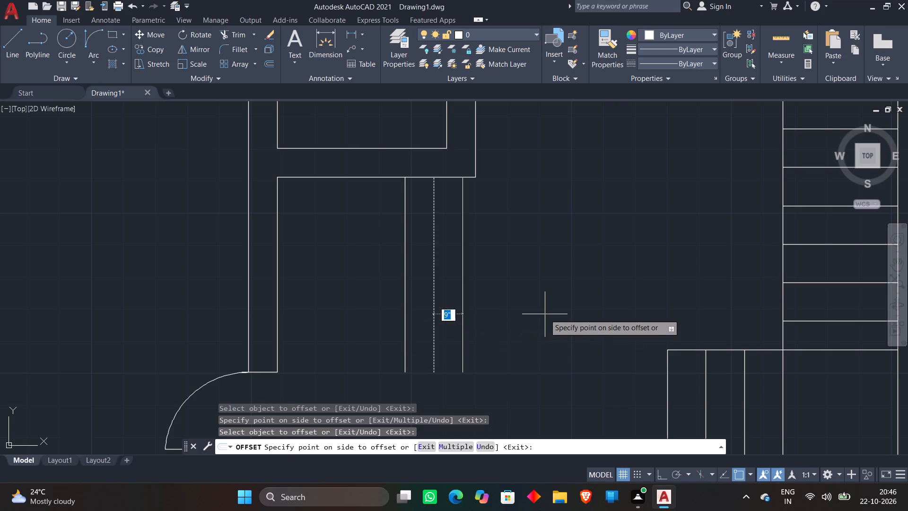
left_click(545, 314)
key("Escape")
Extend the verandah edge line and its two offset step lines down to the plan's bottom outer wall line.
type("EX")
key("space")
scroll(545, 314, "down", 1)
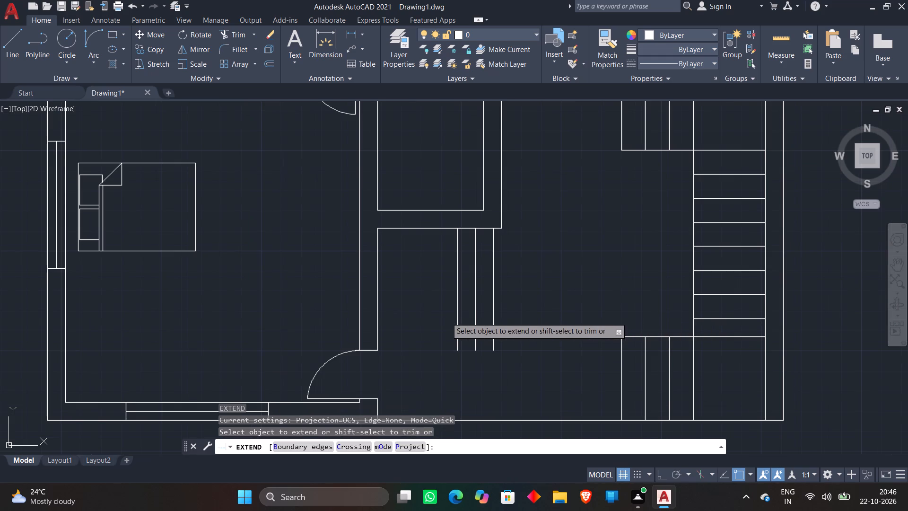
left_click(443, 317)
left_click(518, 299)
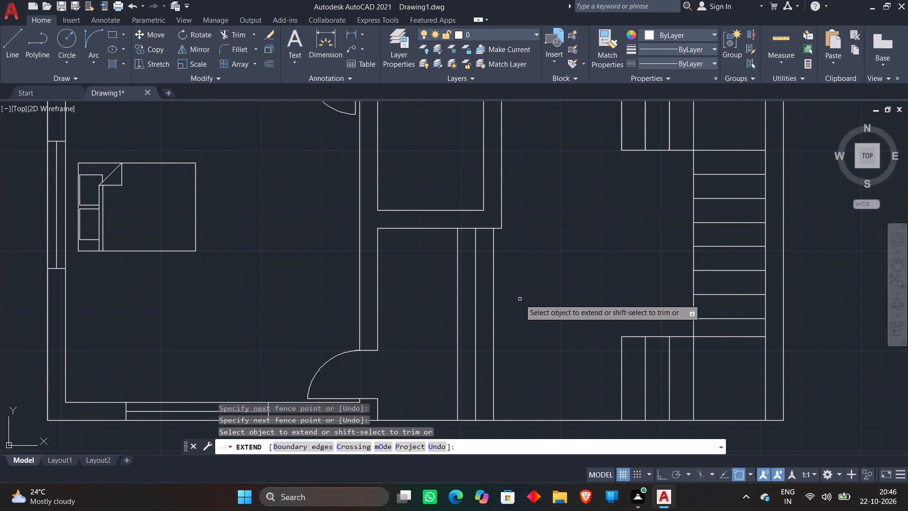
key("Escape")
Move the WC+BATH 8'X5' label from the label list into the plan's upper-left bathroom, beside the toilet.
scroll(520, 299, "down", 2)
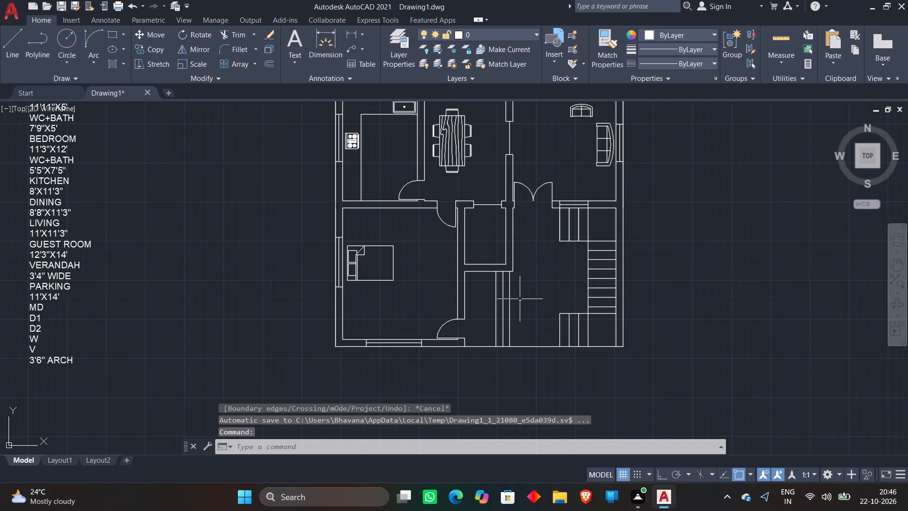
scroll(431, 255, "down", 1)
middle_click(431, 255)
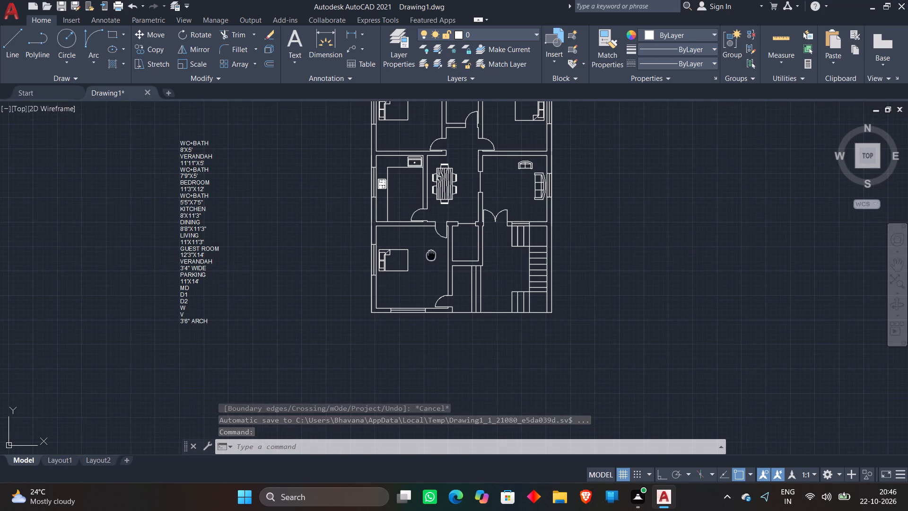
middle_click_drag(257, 133, 245, 188)
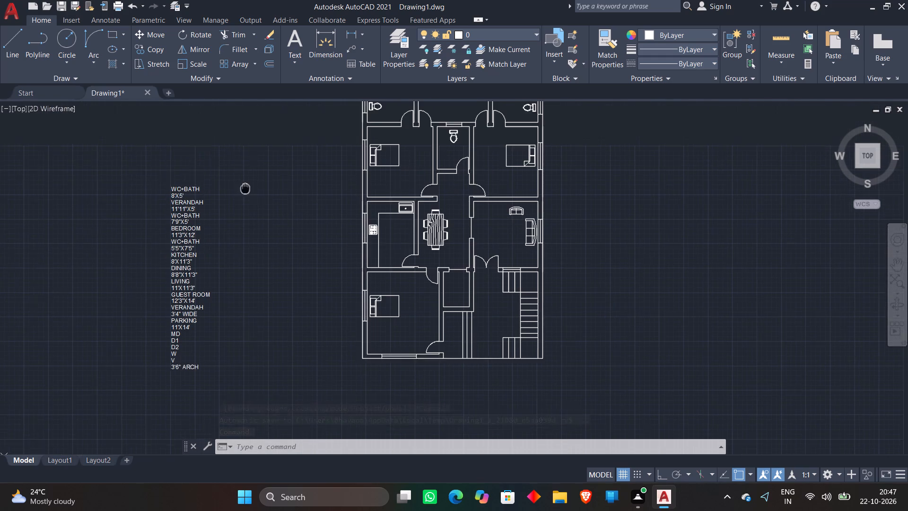
middle_click_drag(245, 188, 245, 189)
scroll(219, 184, "up", 2)
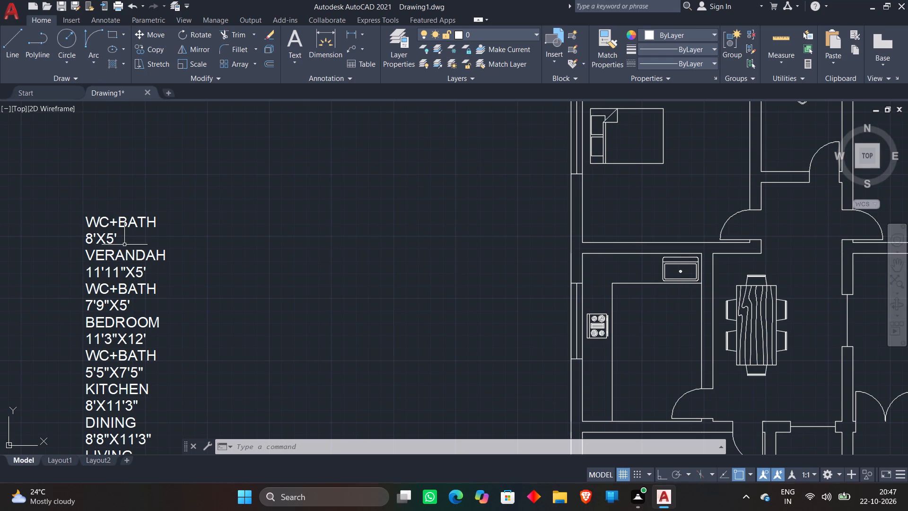
left_click(123, 239)
left_click(56, 203)
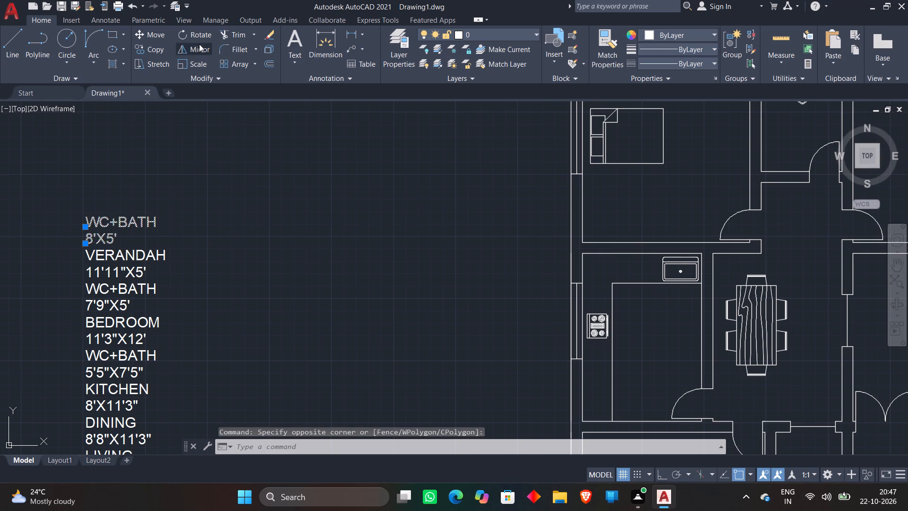
left_click(158, 36)
left_click(109, 242)
scroll(264, 142, "down", 2)
middle_click_drag(264, 142, 143, 295)
scroll(277, 241, "up", 4)
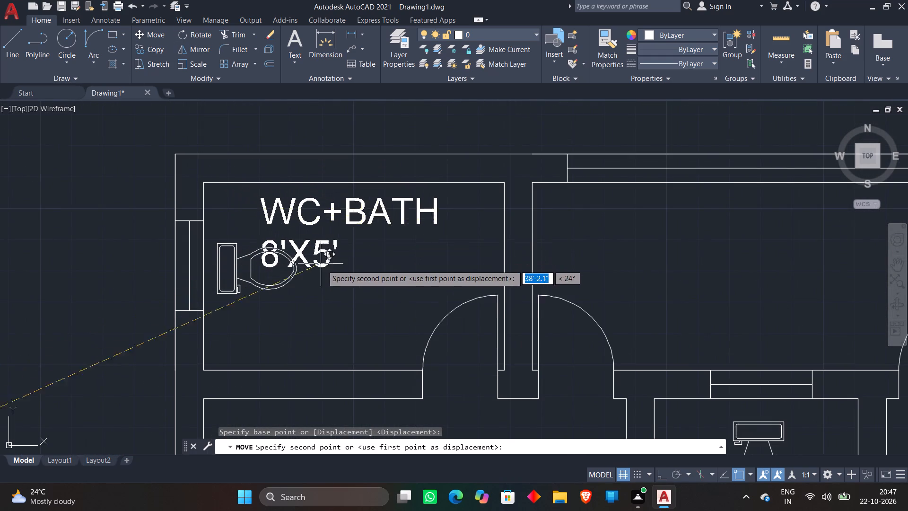
left_click(367, 287)
Move the VERANDAH 11'11"X5' label from the list into the middle of the top verandah between the two bathrooms.
scroll(359, 260, "down", 2)
scroll(204, 308, "down", 2)
middle_click_drag(179, 351, 223, 308)
scroll(144, 342, "up", 2)
left_click(95, 364)
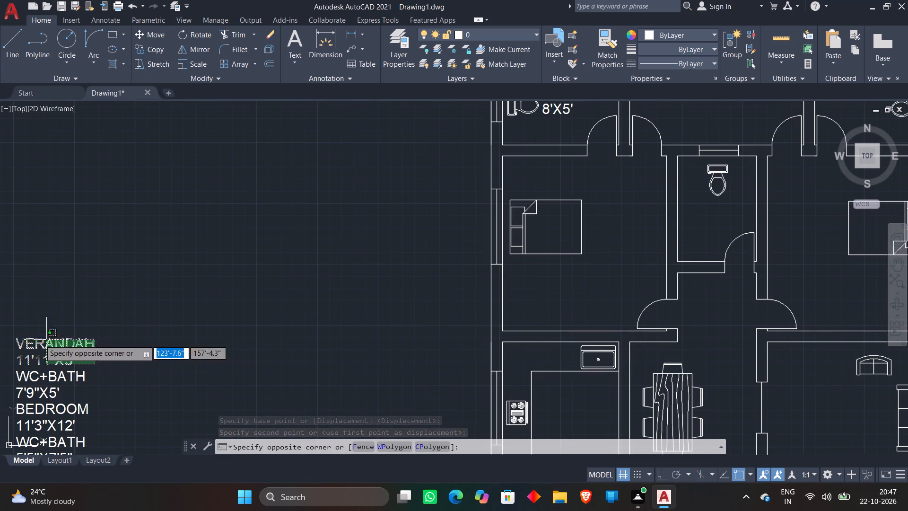
left_click(9, 334)
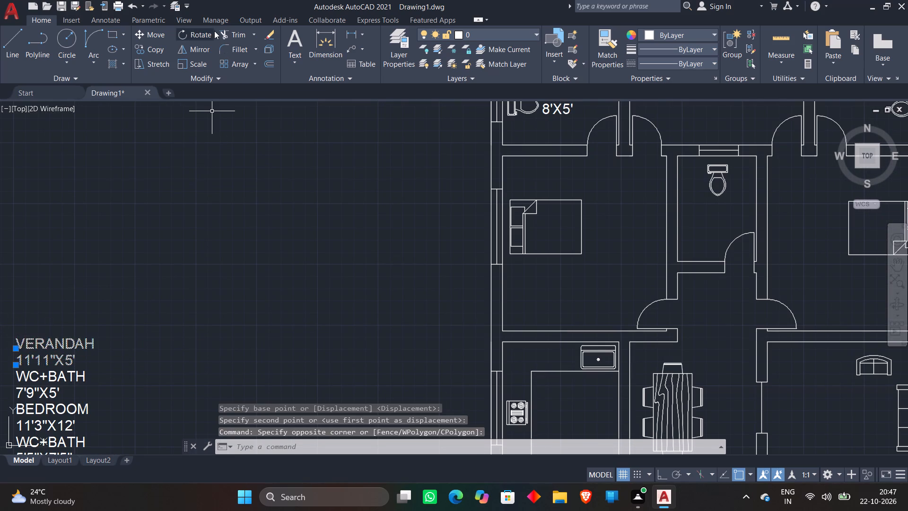
left_click(142, 34)
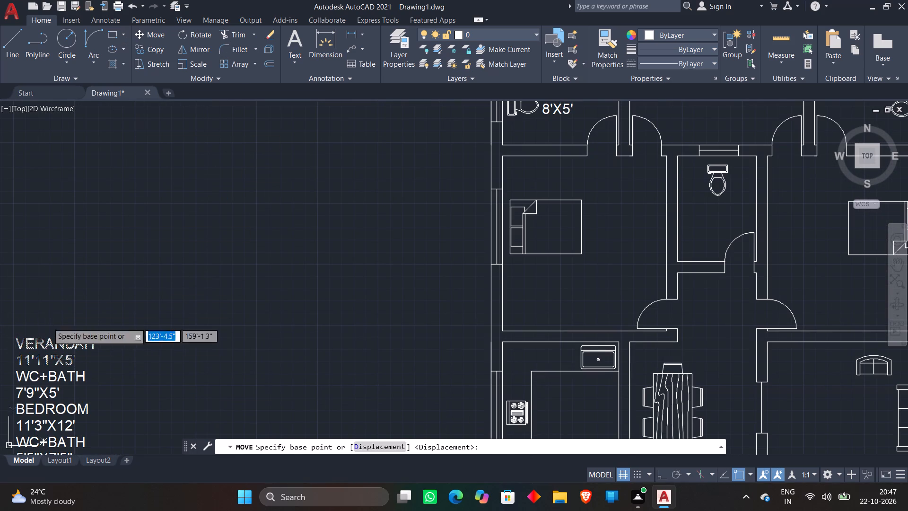
left_click(49, 361)
middle_click_drag(270, 263, 150, 349)
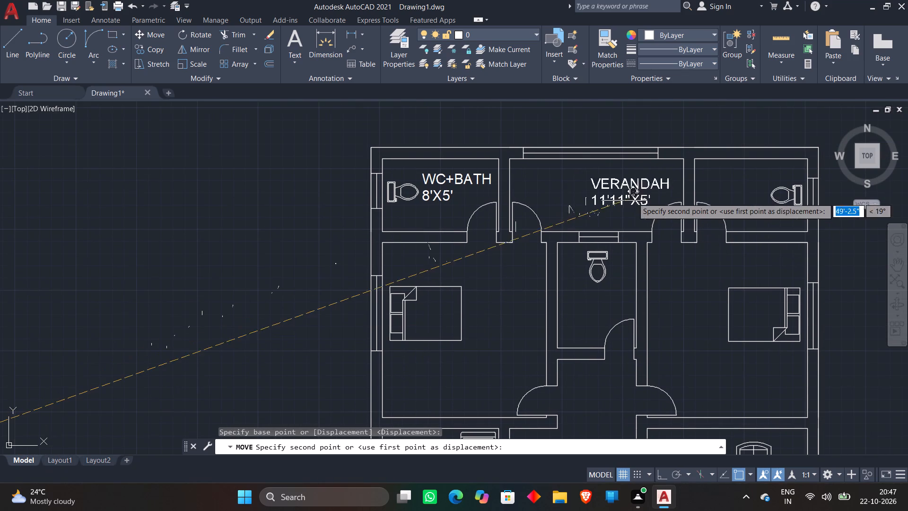
scroll(621, 194, "up", 3)
scroll(531, 207, "down", 1)
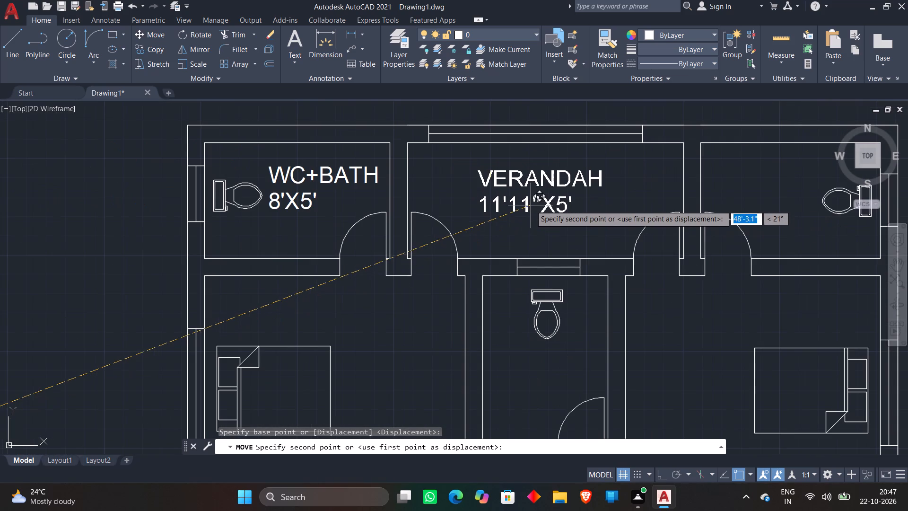
left_click(533, 201)
Move the whole remaining label list up and closer to the floor plan.
scroll(533, 201, "down", 3)
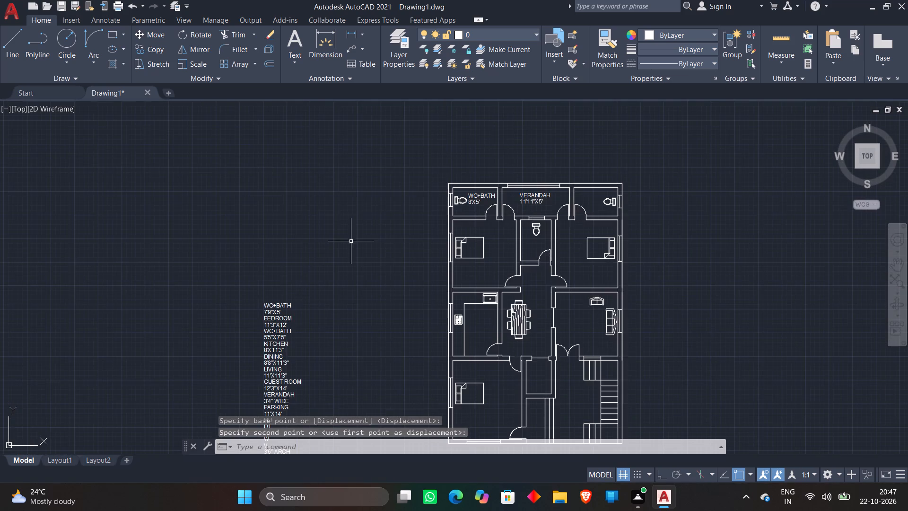
scroll(351, 241, "down", 1)
scroll(323, 287, "up", 2)
scroll(334, 275, "down", 2)
left_click(336, 388)
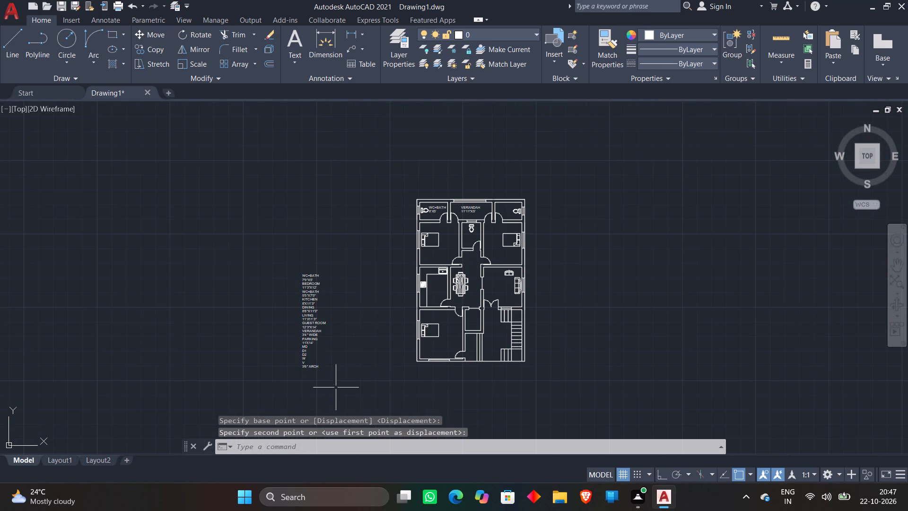
left_click(255, 233)
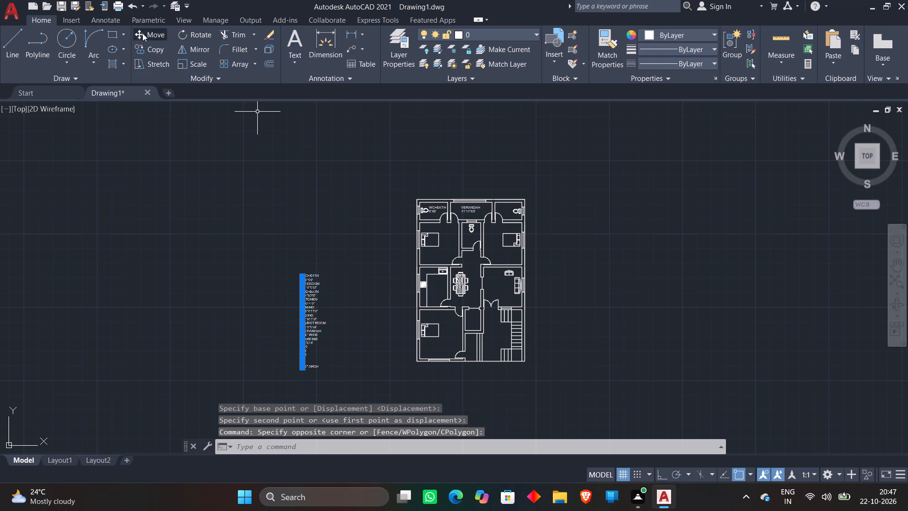
left_click(142, 33)
left_click(305, 334)
left_click(333, 277)
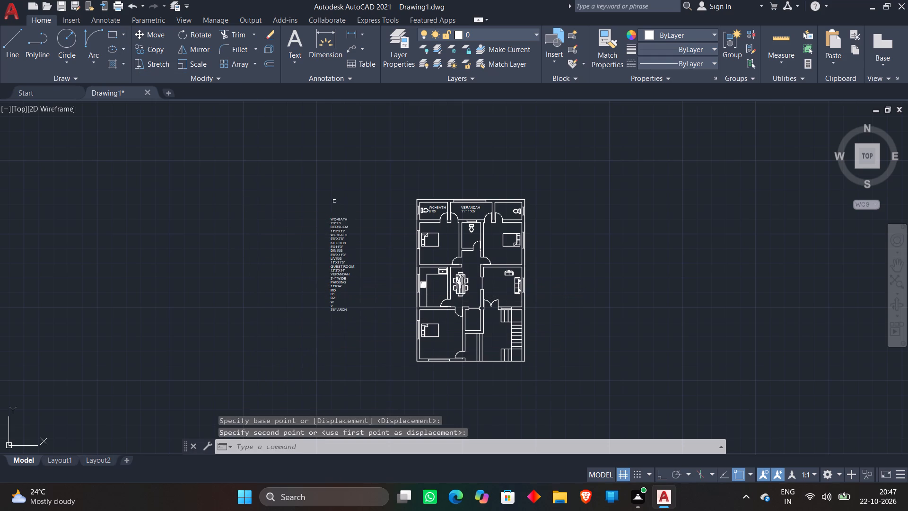
Move the WC+BATH 7'9"X5' label from the label list into the plan's upper-right bathroom, beside the toilet.
scroll(334, 201, "up", 2)
middle_click_drag(416, 241, 361, 261)
scroll(285, 271, "up", 1)
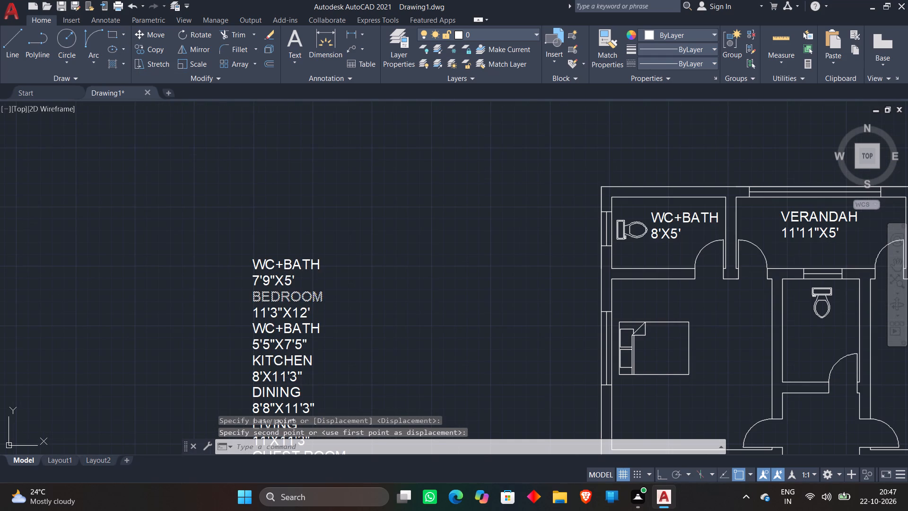
left_click(311, 286)
left_click(233, 258)
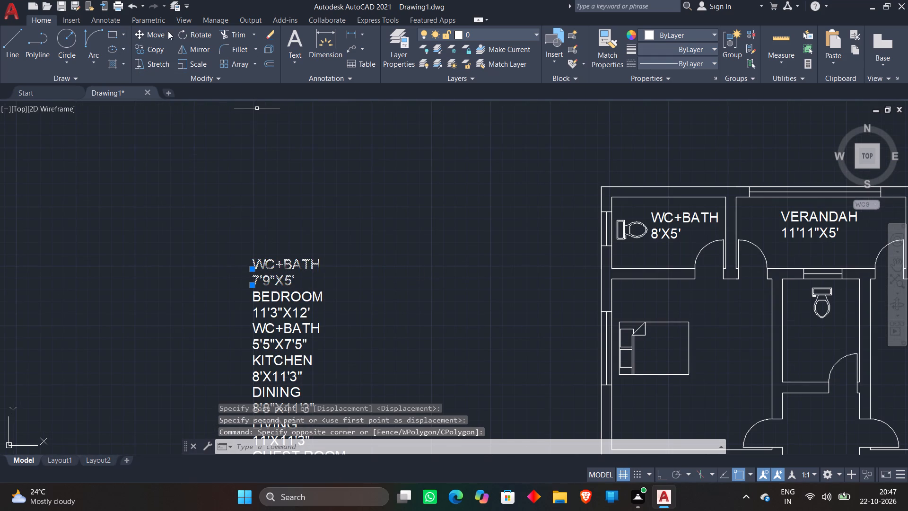
left_click(161, 31)
left_click(292, 281)
middle_click_drag(433, 249, 345, 257)
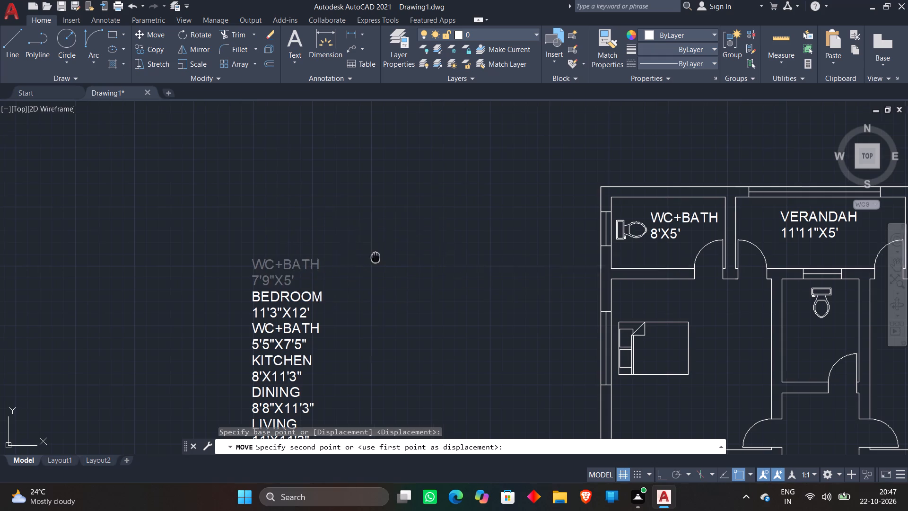
middle_click_drag(345, 257, 15, 259)
scroll(537, 254, "up", 2)
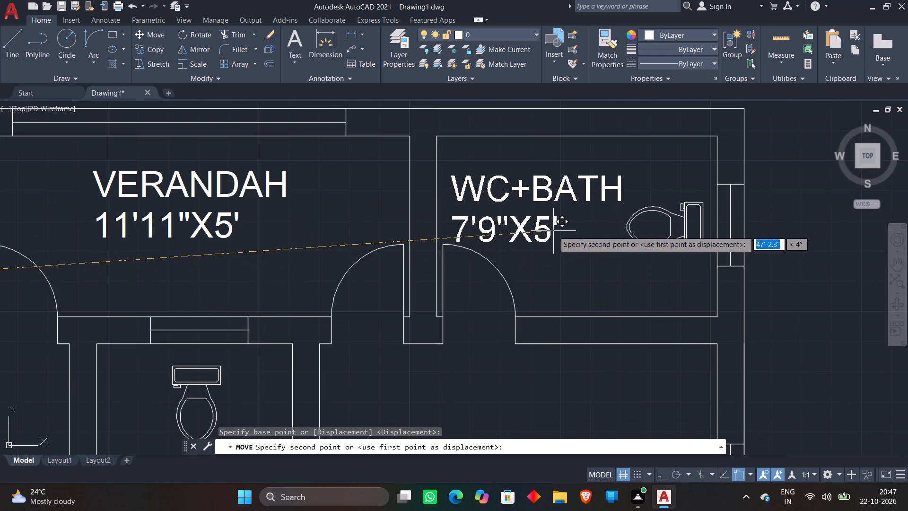
left_click(558, 229)
Move the BEDROOM 11'3"X12' label from the list into the plan's left bedroom, just below the bed.
scroll(561, 225, "down", 3)
scroll(105, 273, "down", 1)
middle_click_drag(105, 273, 202, 223)
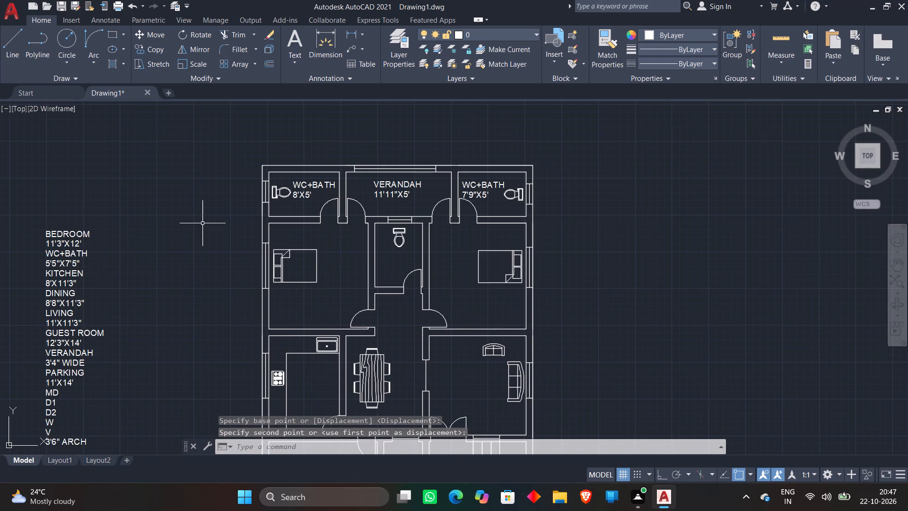
scroll(109, 244, "up", 1)
middle_click_drag(99, 244, 106, 244)
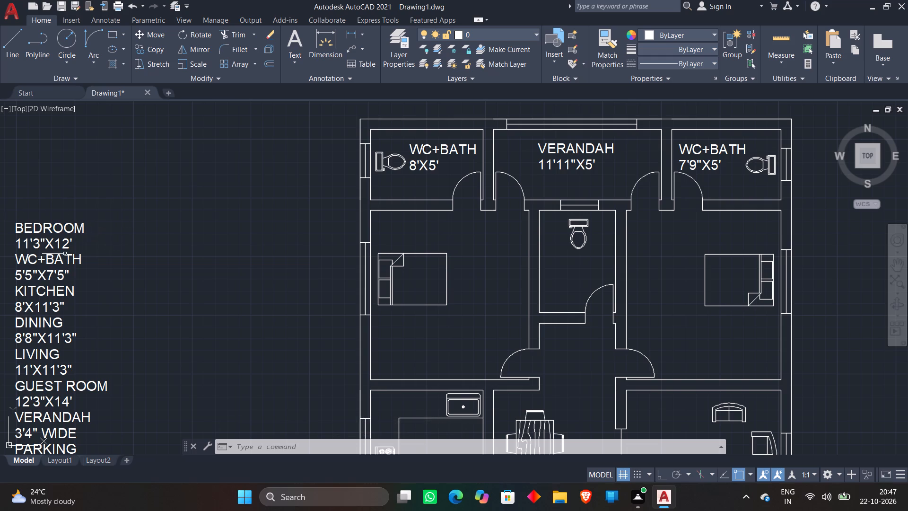
left_click(89, 245)
left_click(12, 218)
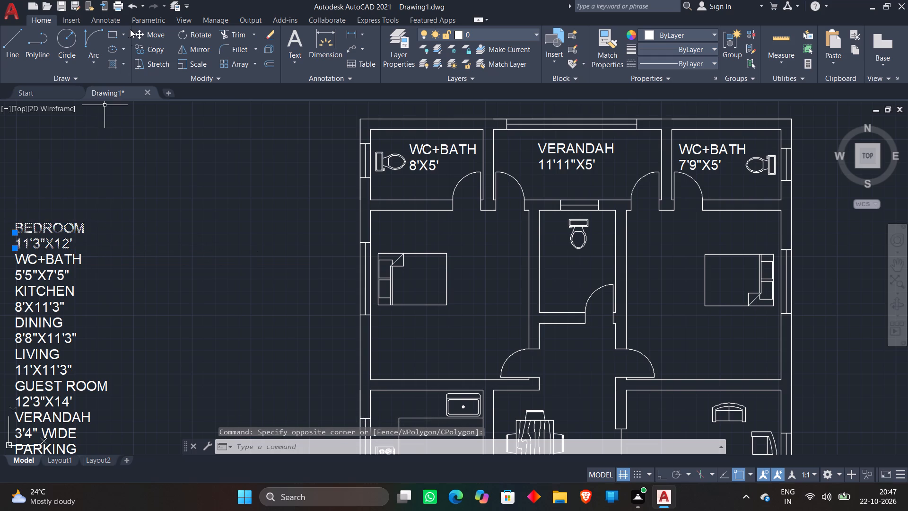
left_click(142, 30)
left_click(39, 244)
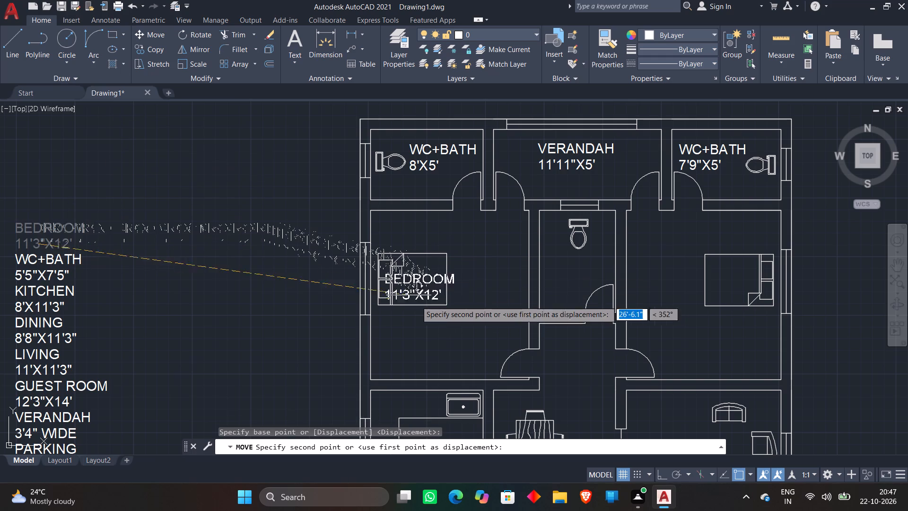
left_click(430, 339)
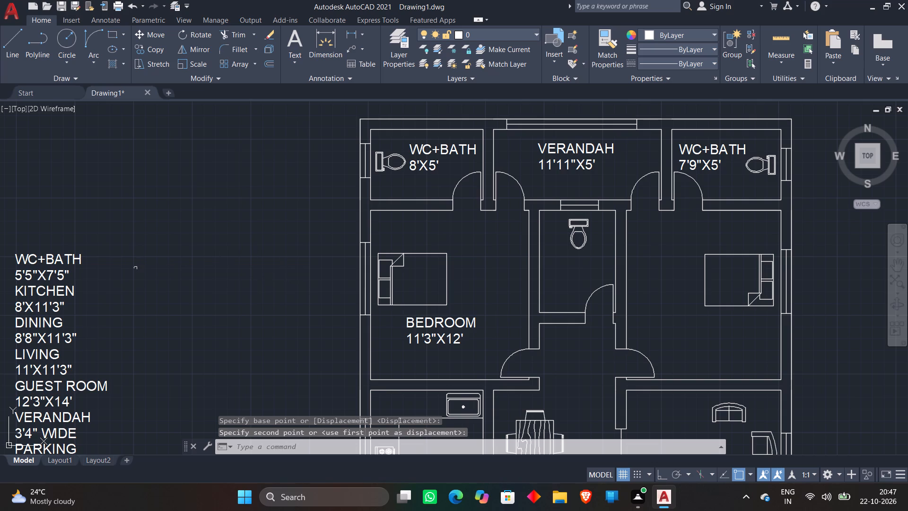
Move the WC+BATH 5'5"X7'5" label from the list into the central bathroom between the bedrooms, below the toilet.
left_click(65, 281)
left_click(0, 236)
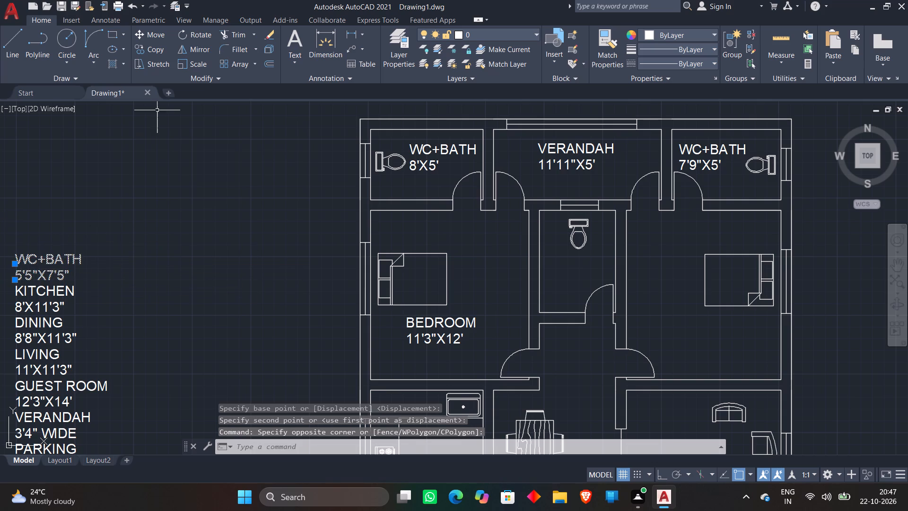
left_click(154, 35)
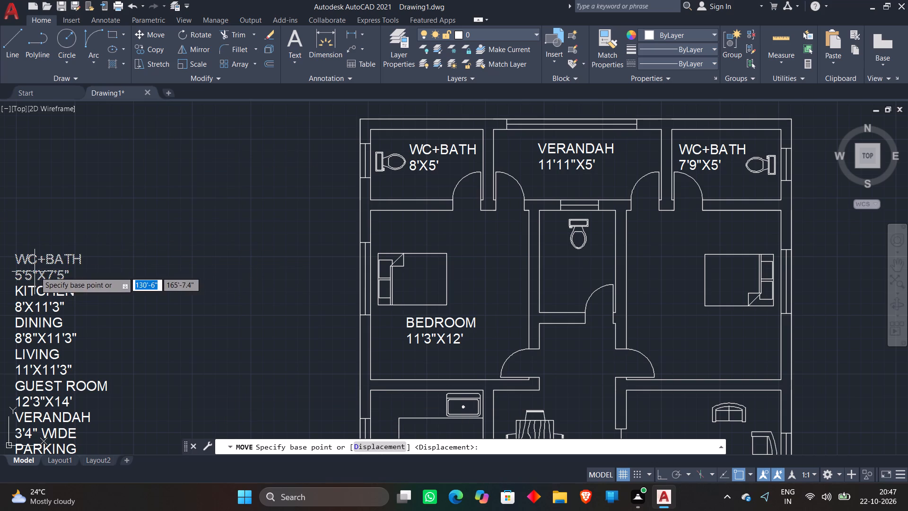
left_click(35, 272)
scroll(568, 266, "up", 1)
left_click(562, 282)
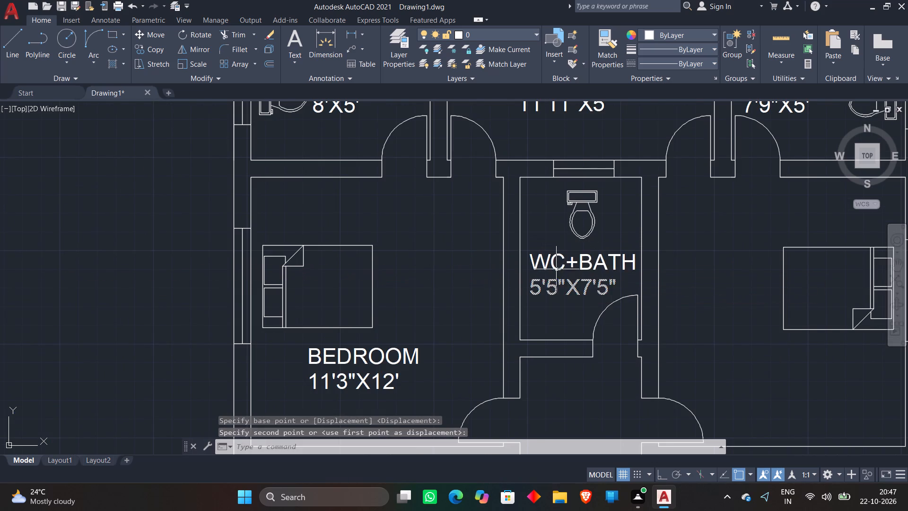
Move the KITCHEN 8'X11'3" label from the list into the kitchen's open floor, beside the stove counter.
scroll(573, 238, "down", 1)
middle_click_drag(142, 288, 210, 271)
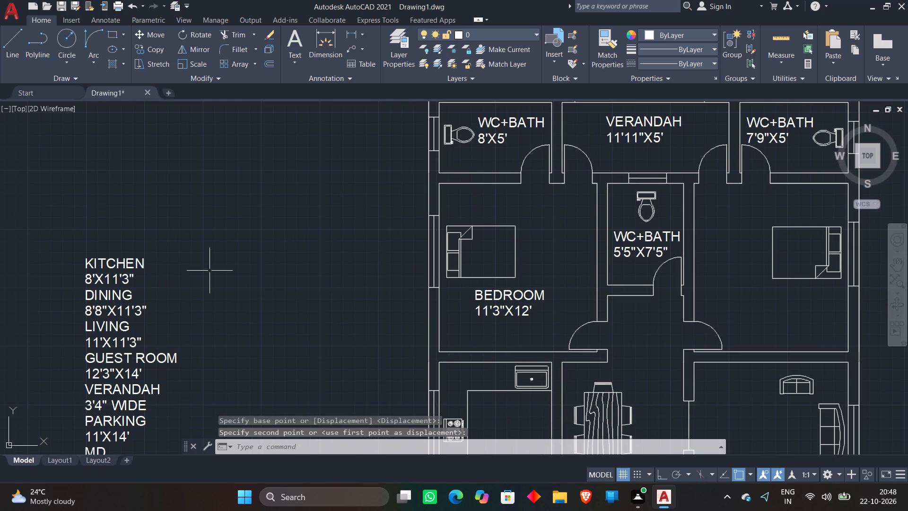
left_click(166, 276)
left_click(16, 228)
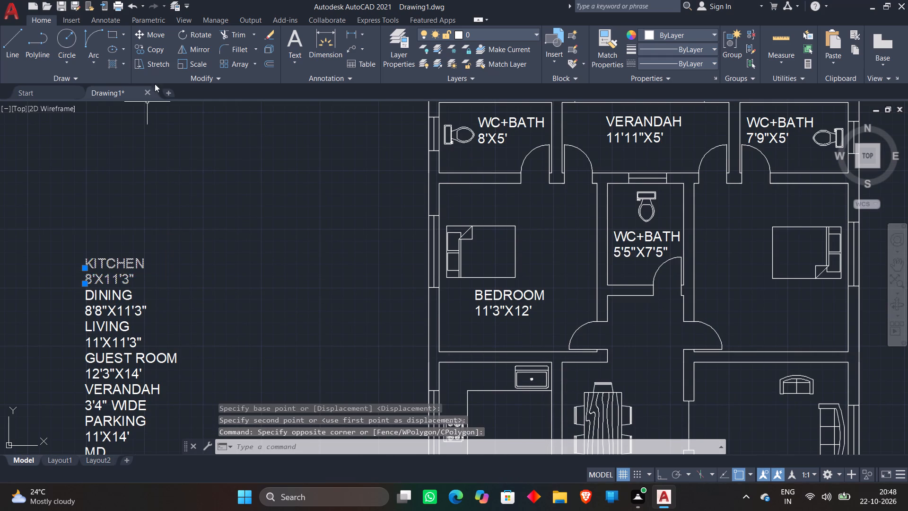
left_click(166, 33)
left_click(132, 281)
scroll(291, 206, "down", 2)
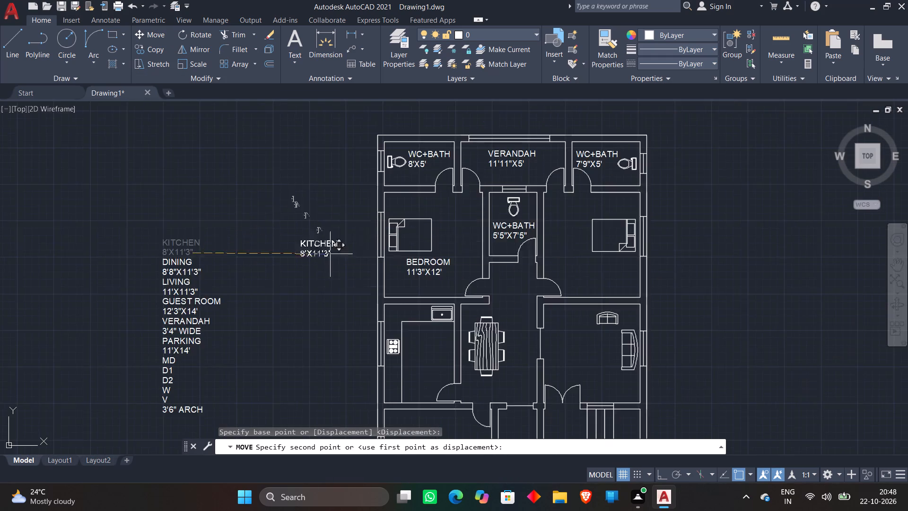
scroll(413, 337, "up", 2)
left_click(394, 309)
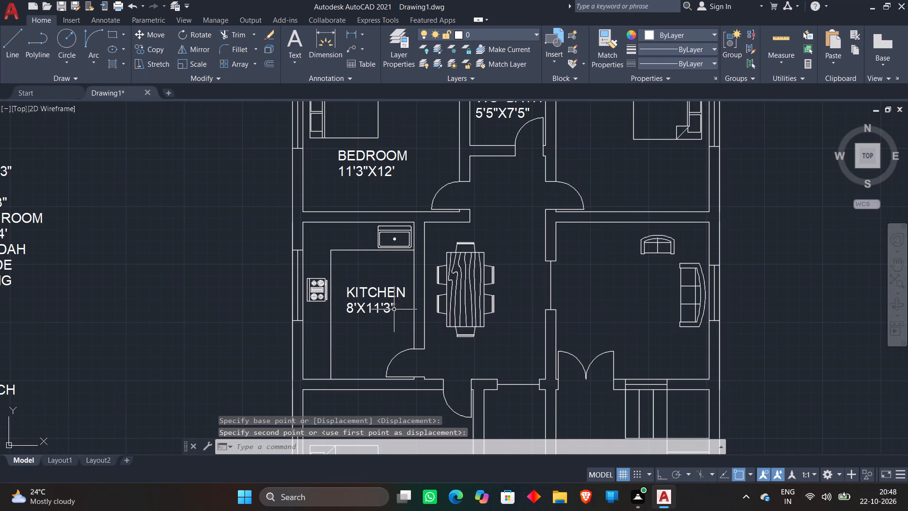
Move the DINING 8'8"X11'3" label from the list into the dining area, just below the dining table.
scroll(134, 238, "down", 1)
left_click(85, 202)
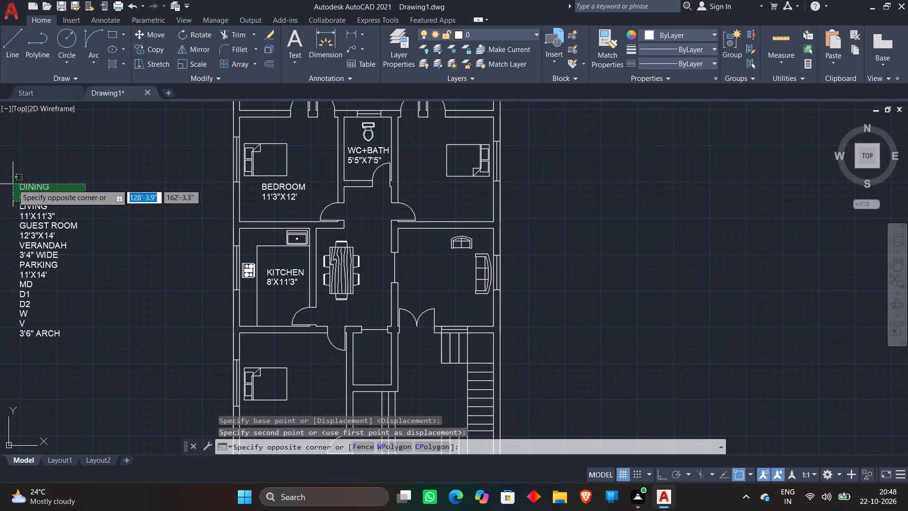
left_click(6, 172)
left_click(133, 31)
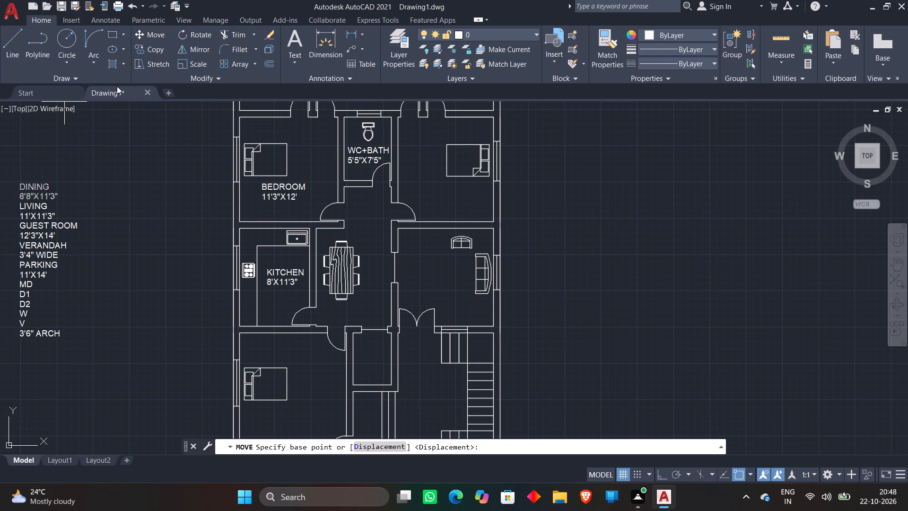
left_click(39, 193)
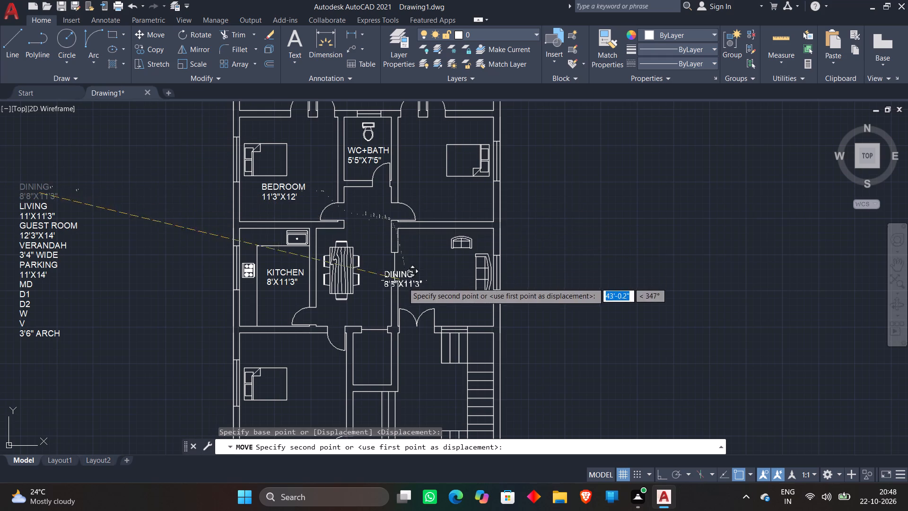
scroll(348, 307, "up", 2)
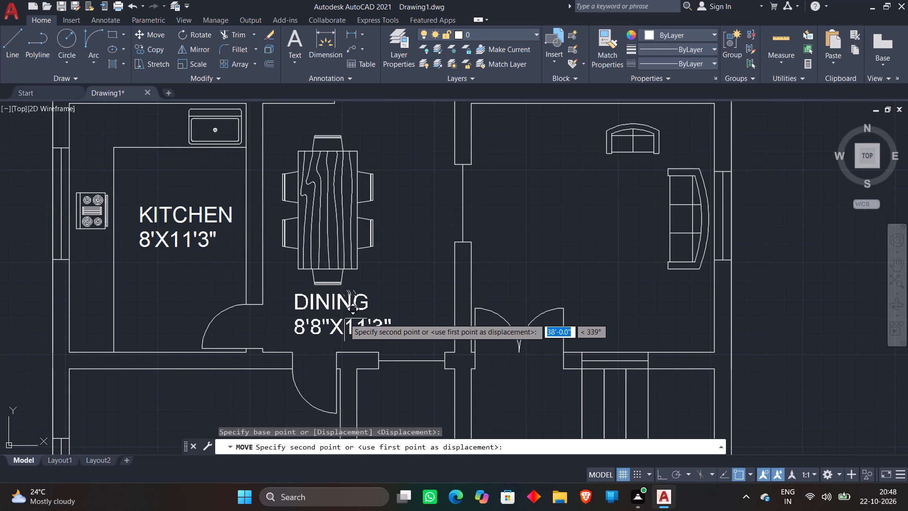
left_click(346, 319)
Move the LIVING 11'X11'3" label from the list into the living room, beside the long sofa.
scroll(492, 227, "down", 2)
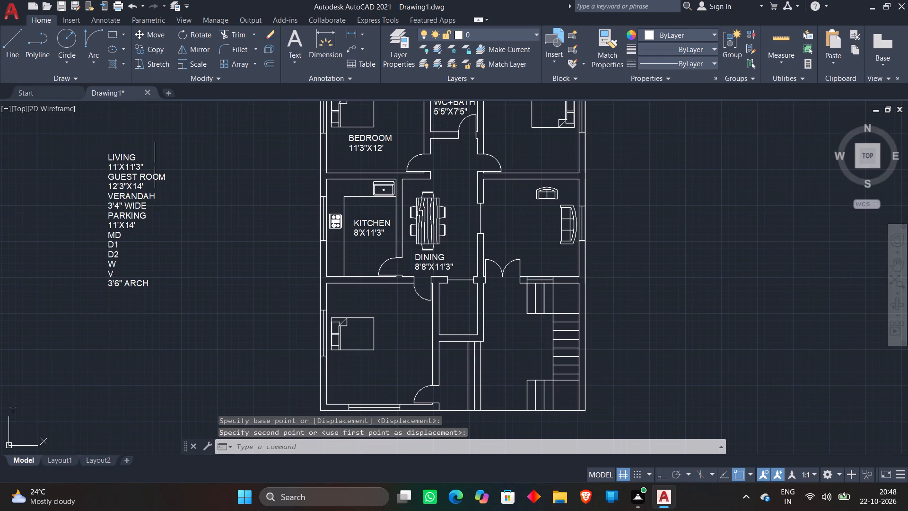
scroll(155, 165, "up", 2)
left_click(142, 173)
left_click(0, 127)
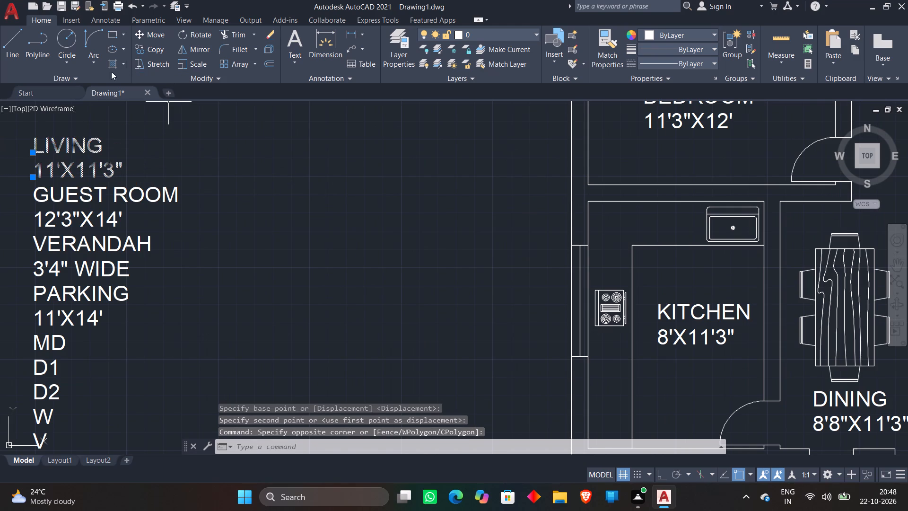
left_click(162, 30)
left_click(93, 144)
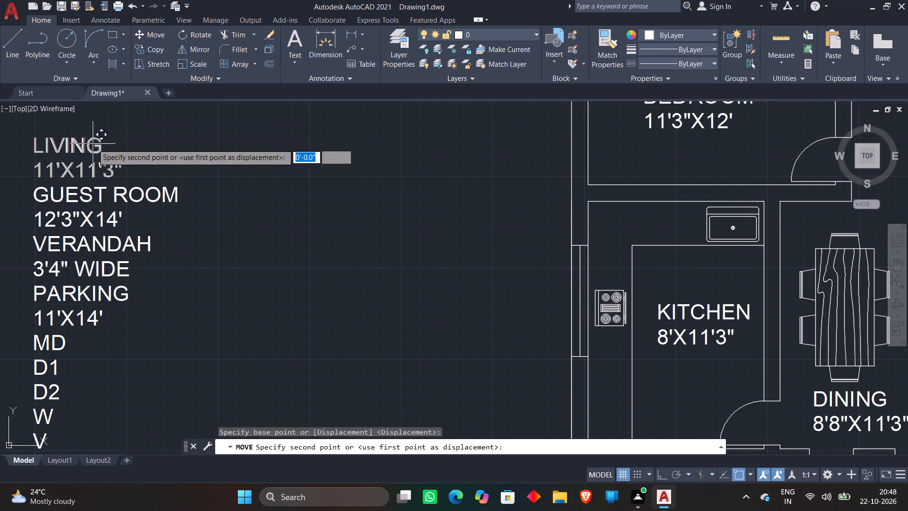
scroll(283, 169, "down", 3)
scroll(470, 207, "up", 2)
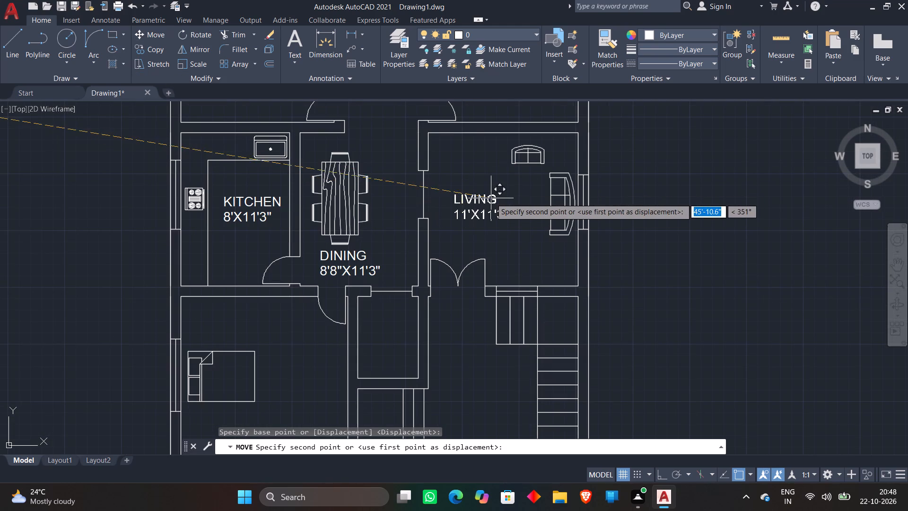
left_click(502, 198)
Move the GUEST ROOM 12'3"X14' label from the list into the plan's lower-left room, below the bed.
scroll(193, 214, "down", 3)
scroll(111, 205, "up", 3)
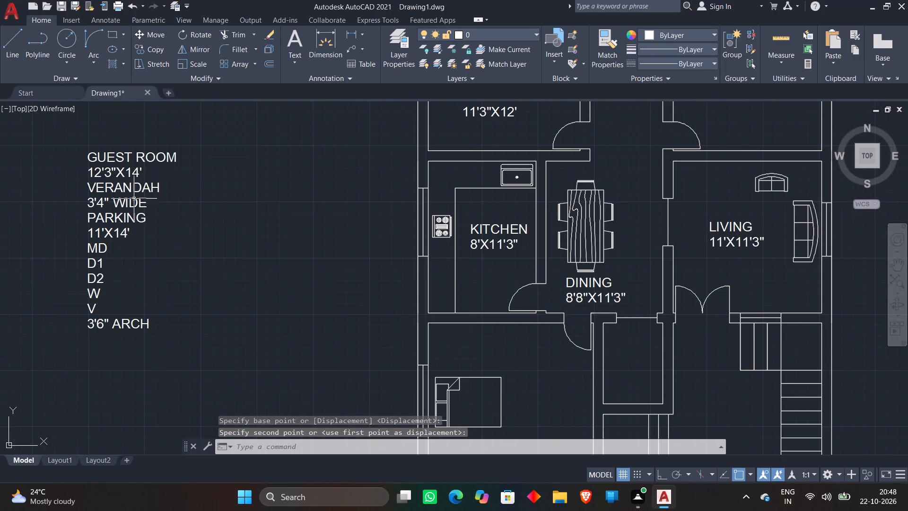
left_click(150, 173)
left_click(61, 122)
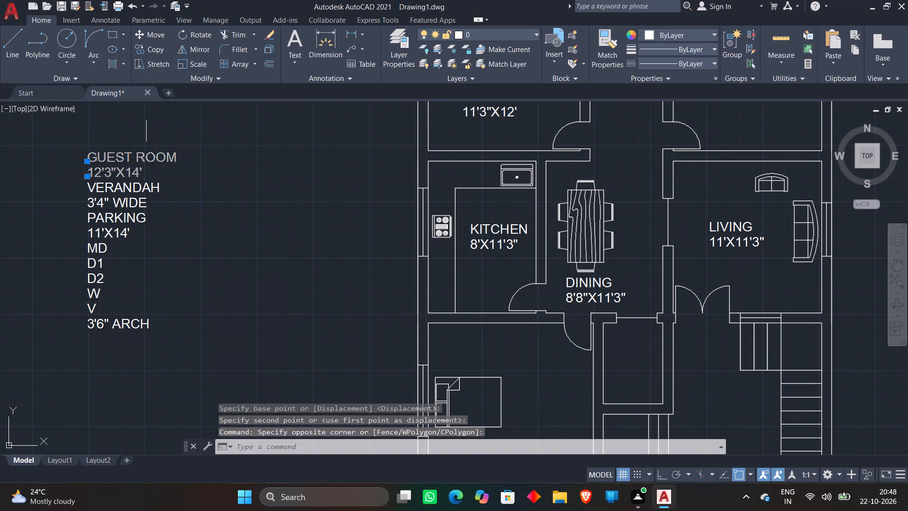
left_click(151, 34)
left_click(117, 170)
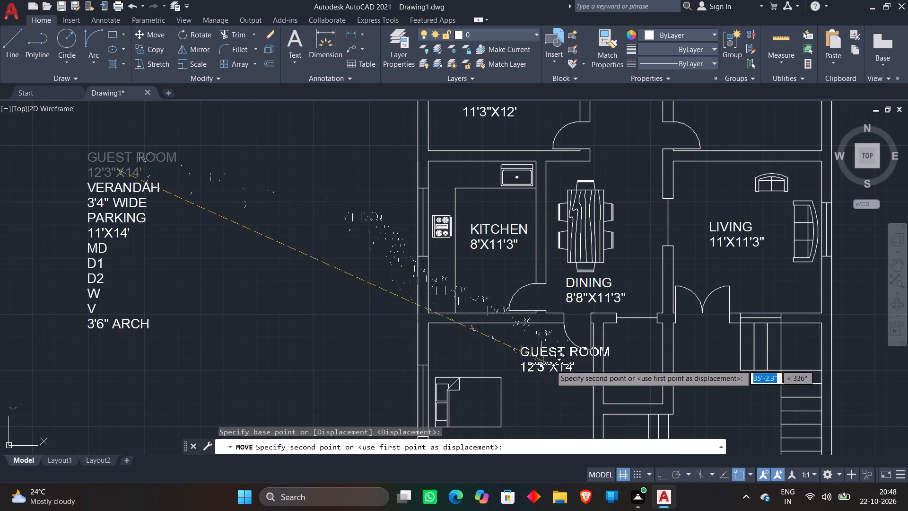
middle_click_drag(550, 365, 510, 247)
scroll(447, 352, "up", 1)
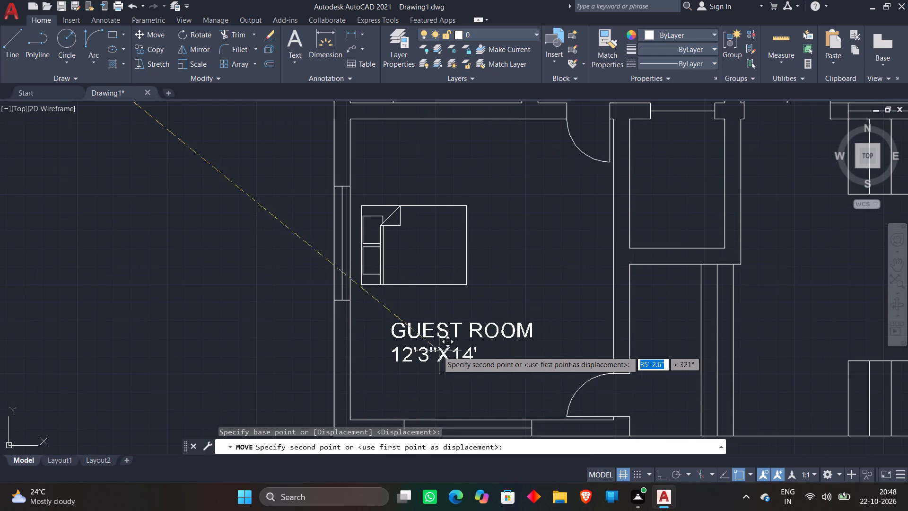
left_click(432, 352)
Move the VERANDAH 3'4" WIDE label from the list into the lower verandah beside the guest room, across the step lines.
scroll(476, 282, "down", 2)
left_click(268, 144)
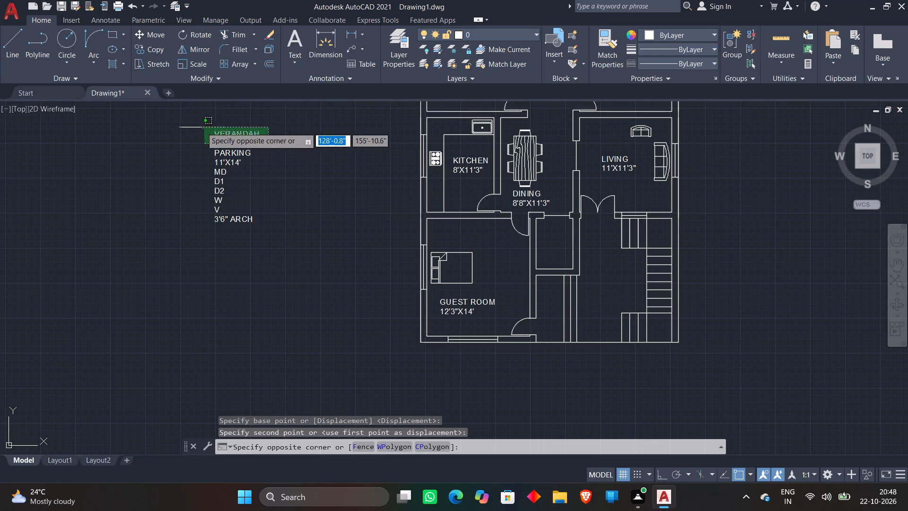
left_click(208, 108)
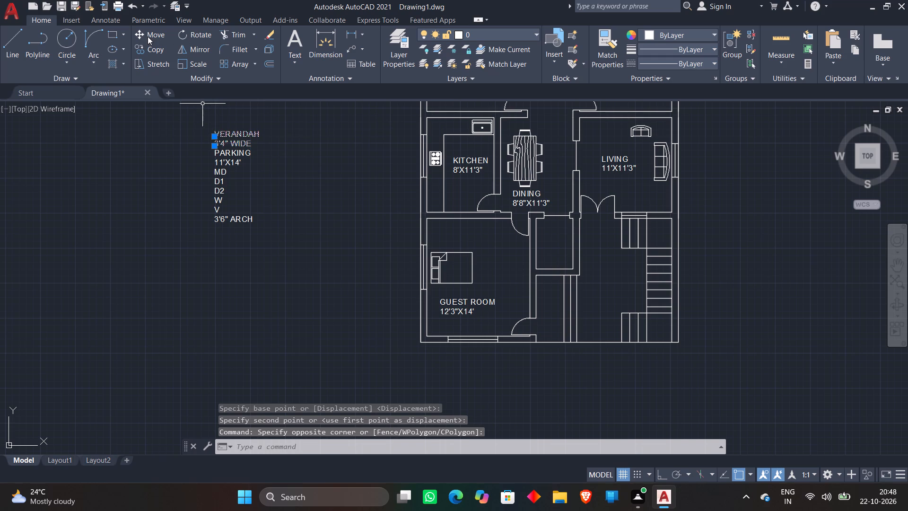
left_click(162, 34)
left_click(234, 132)
scroll(575, 297, "up", 2)
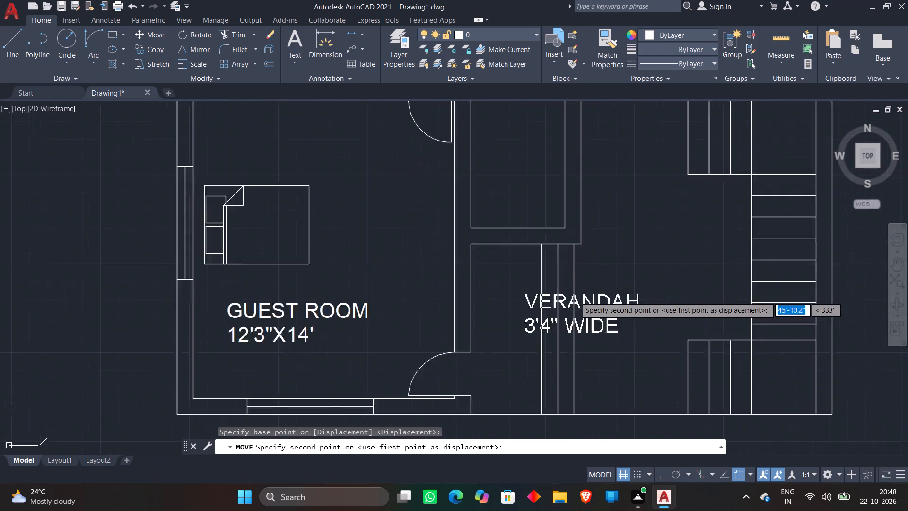
scroll(575, 297, "up", 1)
left_click(539, 310)
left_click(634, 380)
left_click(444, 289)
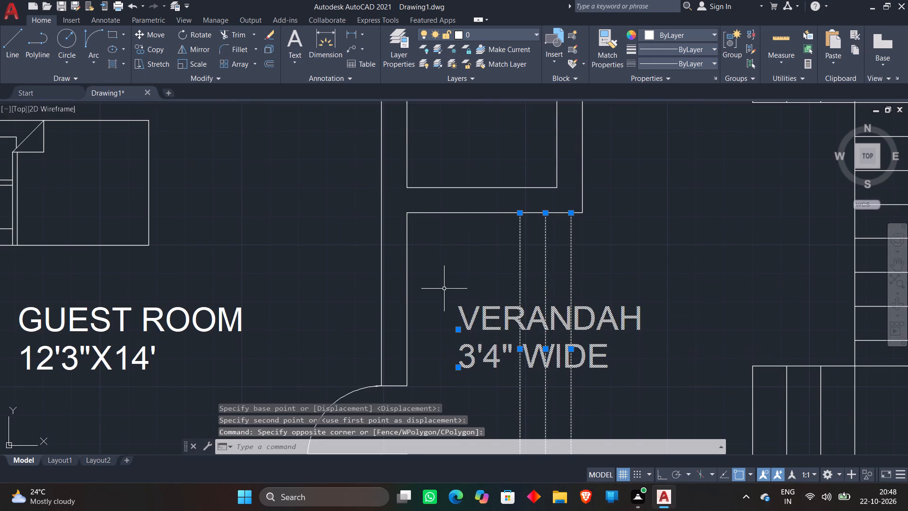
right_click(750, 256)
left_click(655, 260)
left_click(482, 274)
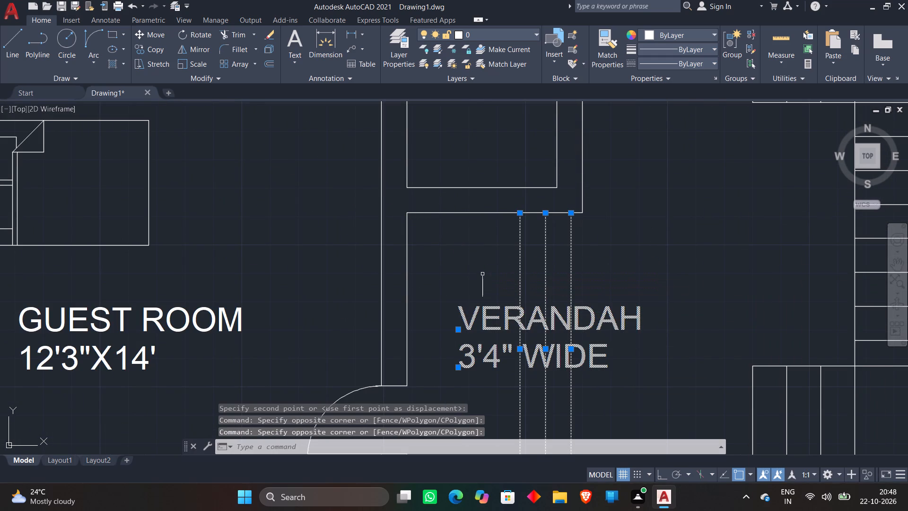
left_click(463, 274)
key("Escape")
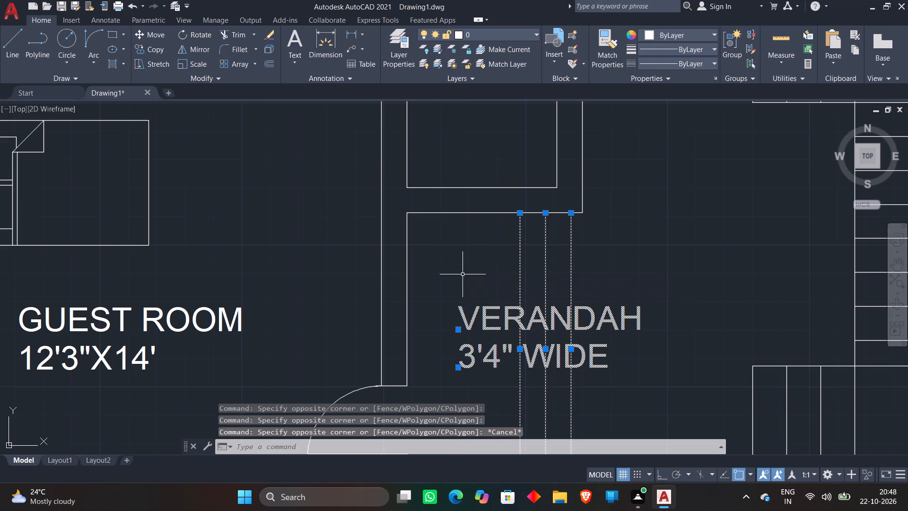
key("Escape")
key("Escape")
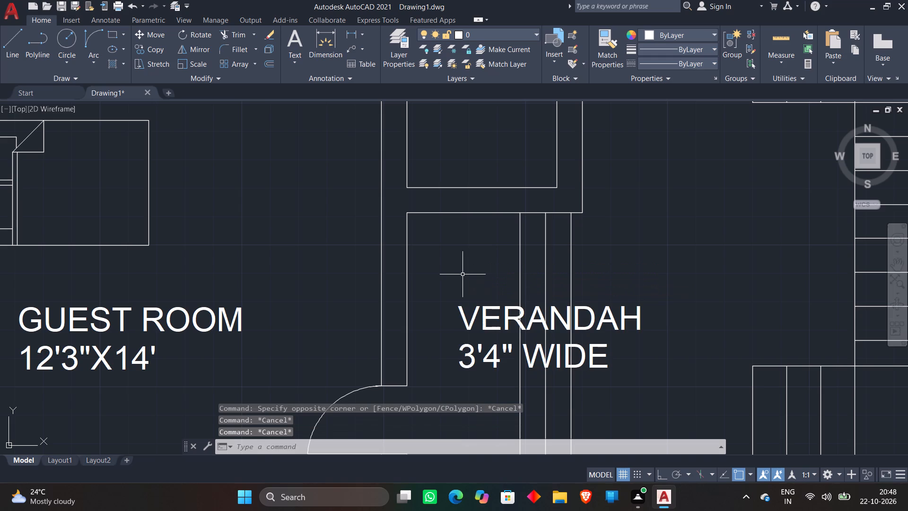
Rotate the VERANDAH 3'4" WIDE label a quarter turn so that it reads vertically from bottom to top.
scroll(463, 274, "down", 1)
left_click(452, 276)
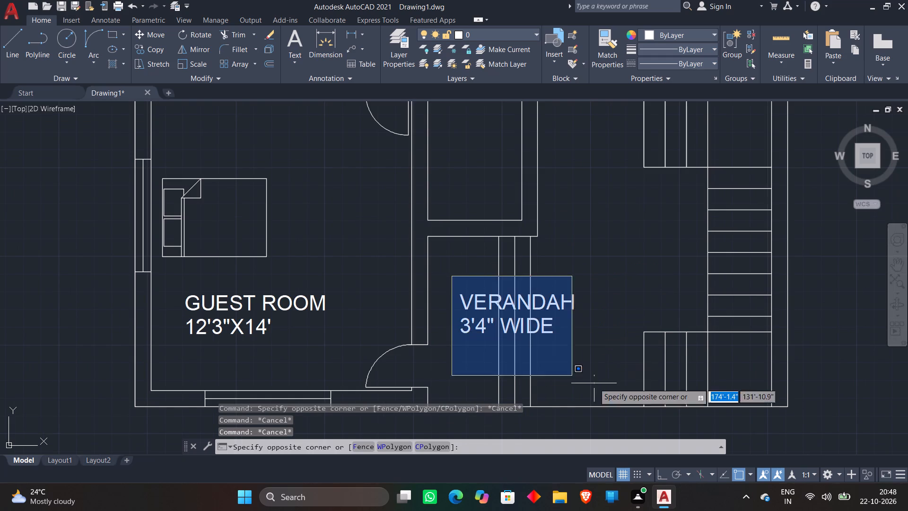
left_click(603, 369)
right_click(606, 345)
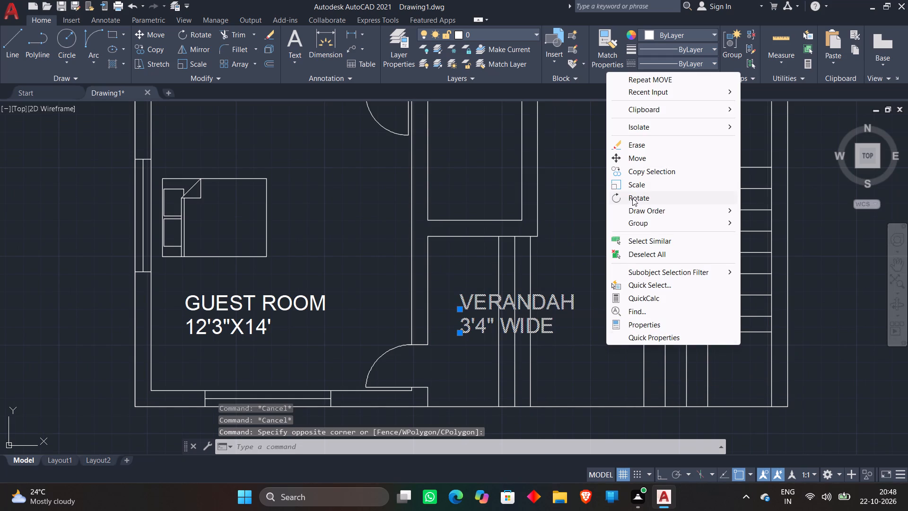
left_click(632, 198)
left_click(602, 313)
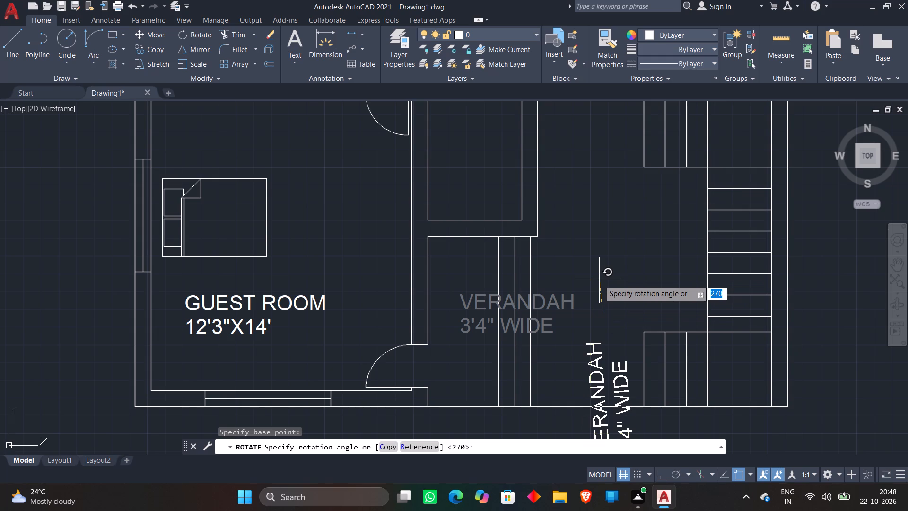
key("F8")
left_click(599, 280)
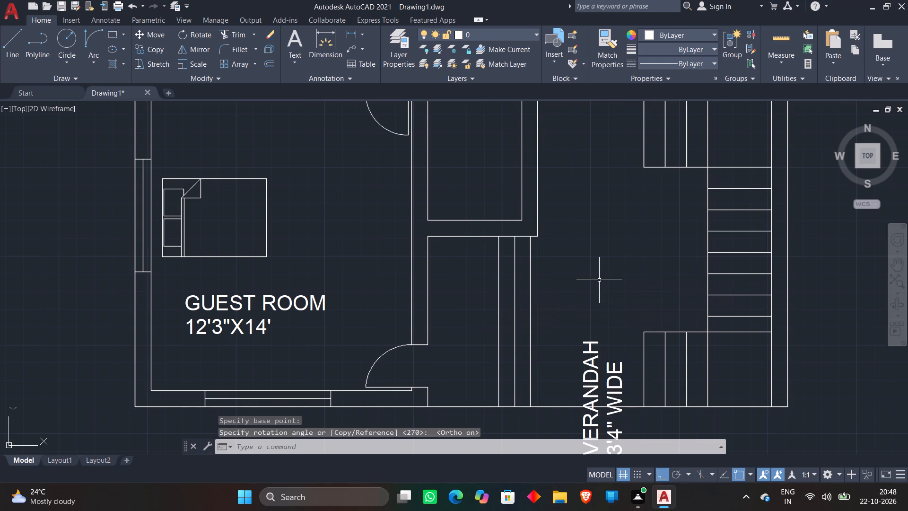
Move the vertical VERANDAH 3'4" WIDE label into the verandah strip between the guest room wall and the step lines.
scroll(599, 280, "down", 2)
left_click(622, 378)
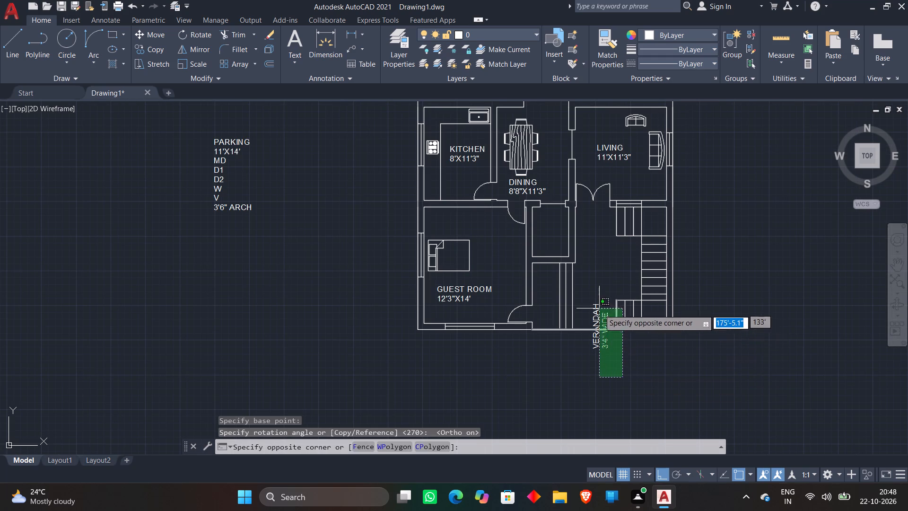
double_click(614, 360)
left_click(587, 294)
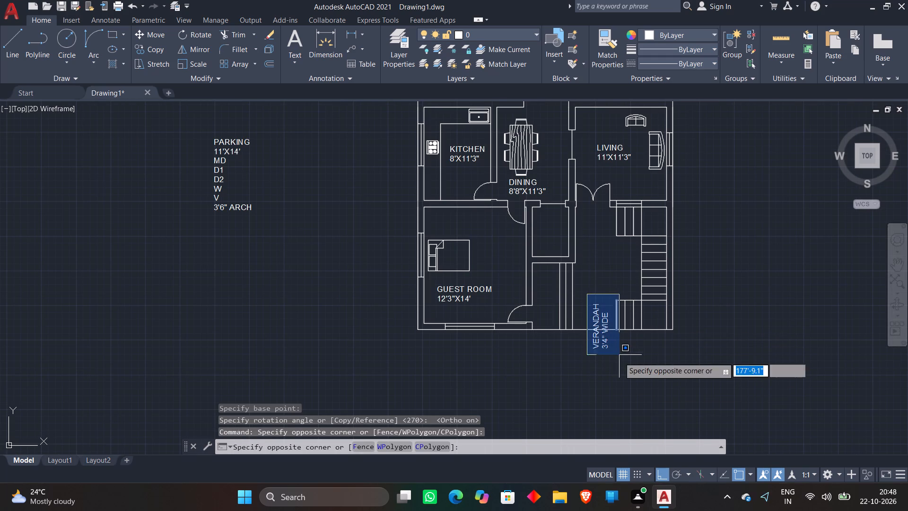
left_click(609, 365)
type("M")
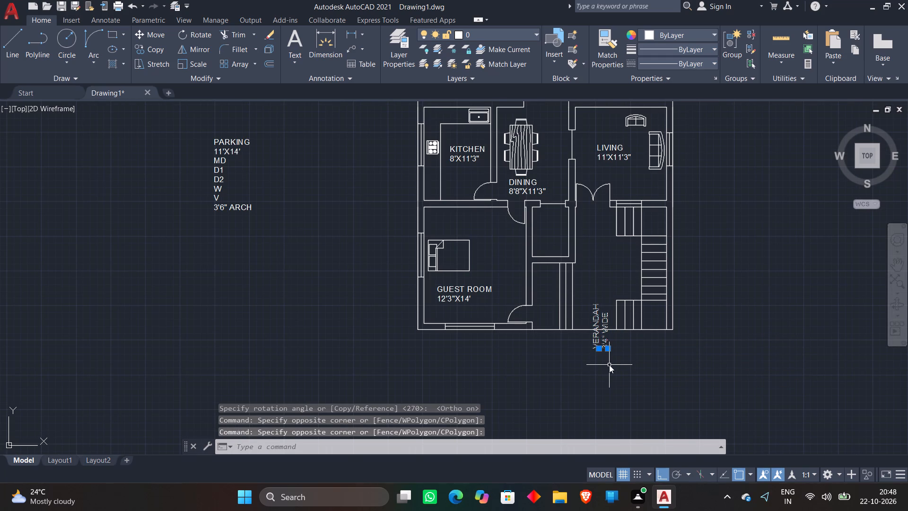
key("space")
scroll(604, 295, "up", 1)
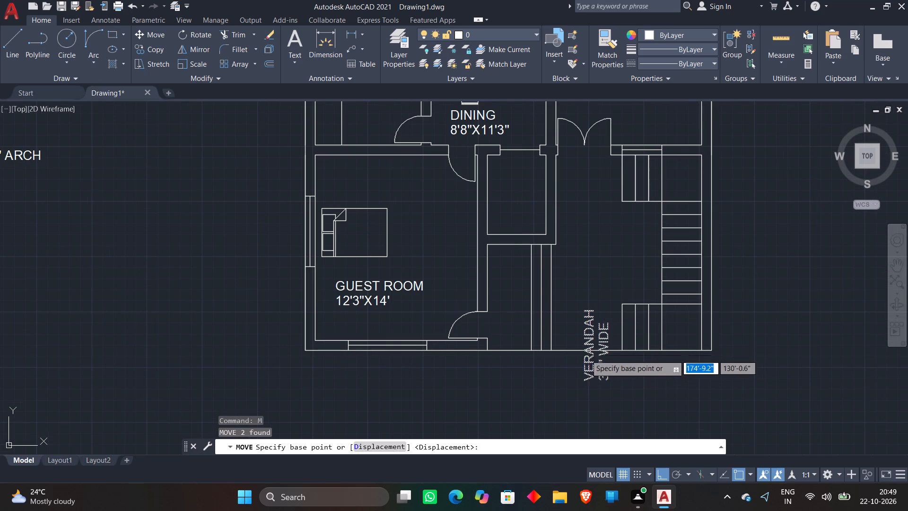
left_click(592, 341)
key("F8")
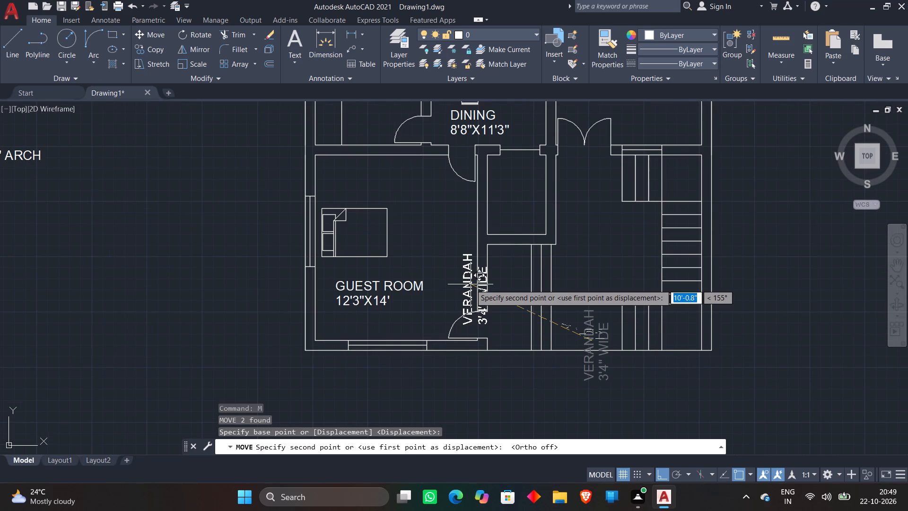
scroll(496, 299, "up", 3)
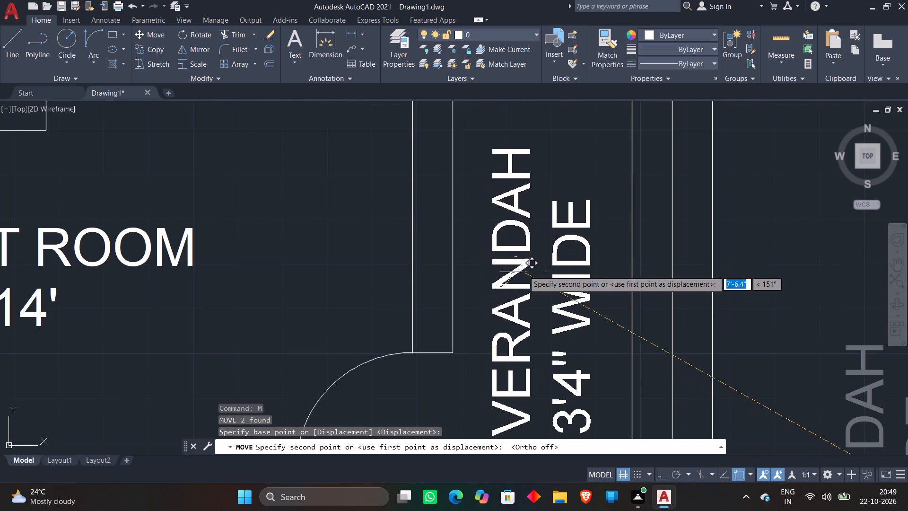
left_click(524, 271)
Move the PARKING 11'X14' label from the list into the open area between the verandah steps and the stair.
scroll(524, 247, "down", 4)
scroll(358, 203, "down", 1)
middle_click_drag(318, 185, 327, 240)
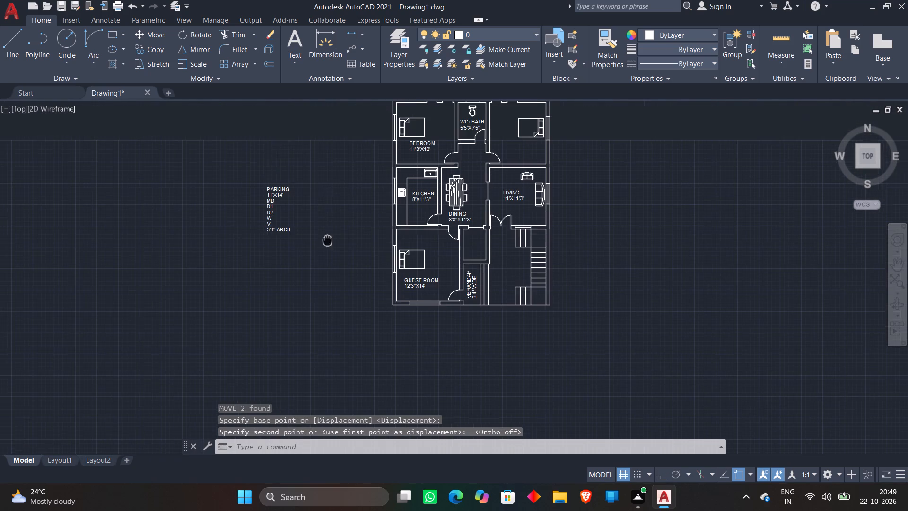
middle_click_drag(327, 240, 327, 240)
scroll(282, 178, "up", 2)
left_click(335, 245)
left_click(181, 196)
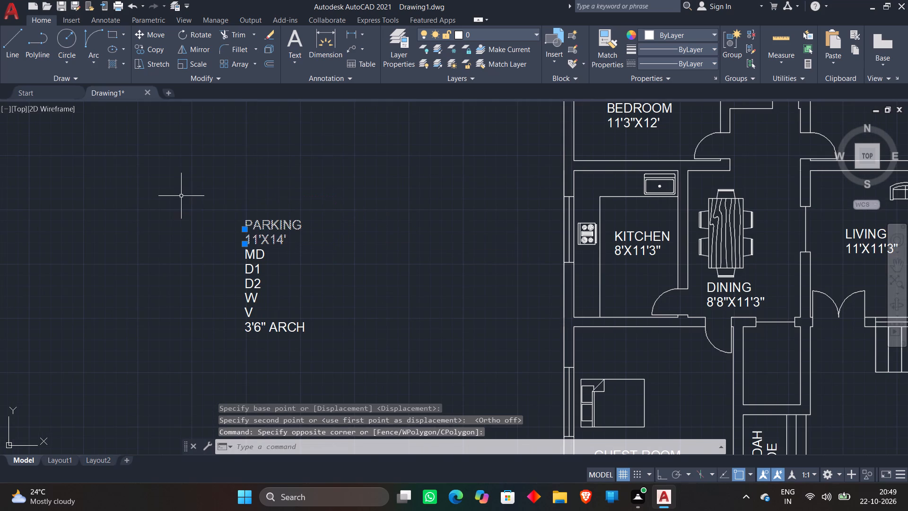
left_click(145, 31)
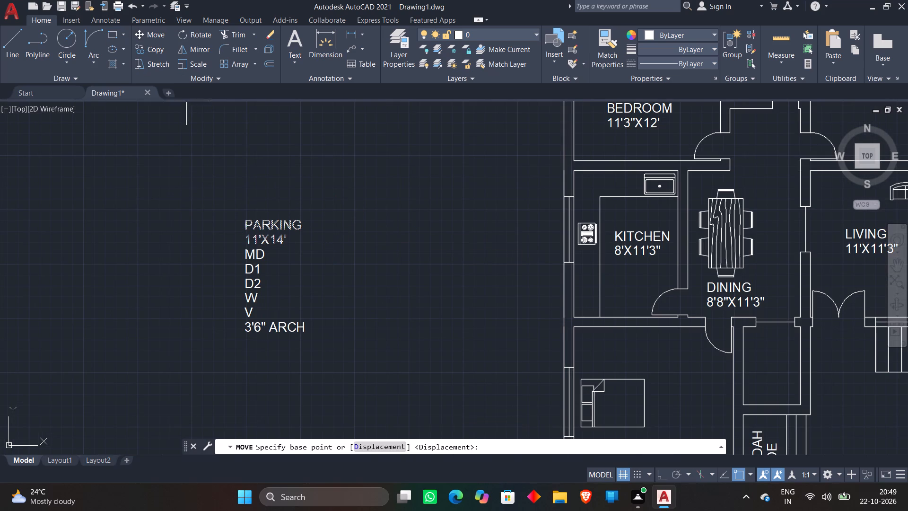
left_click(272, 241)
scroll(381, 208, "down", 3)
scroll(488, 260, "up", 4)
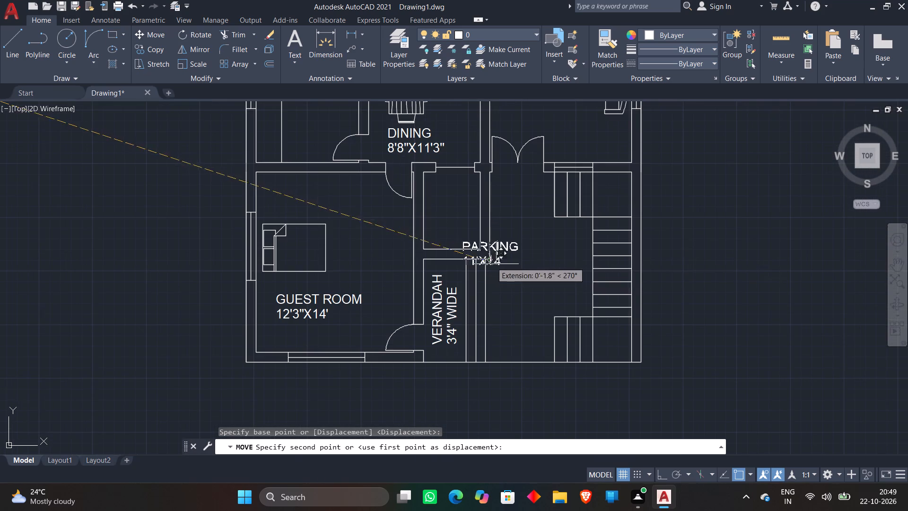
left_click(531, 273)
Move the MD tag from the list to the double-door opening between the living room and the parking area.
scroll(506, 220, "down", 2)
scroll(298, 186, "up", 2)
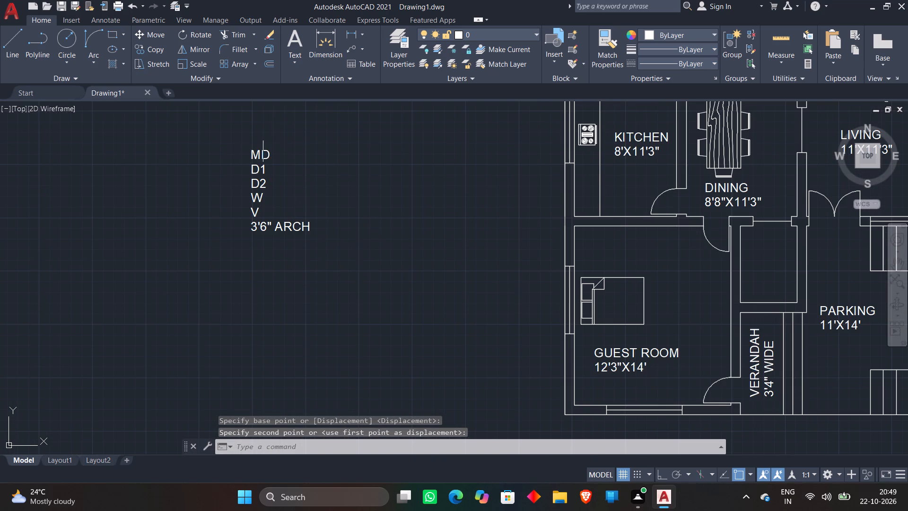
left_click(262, 151)
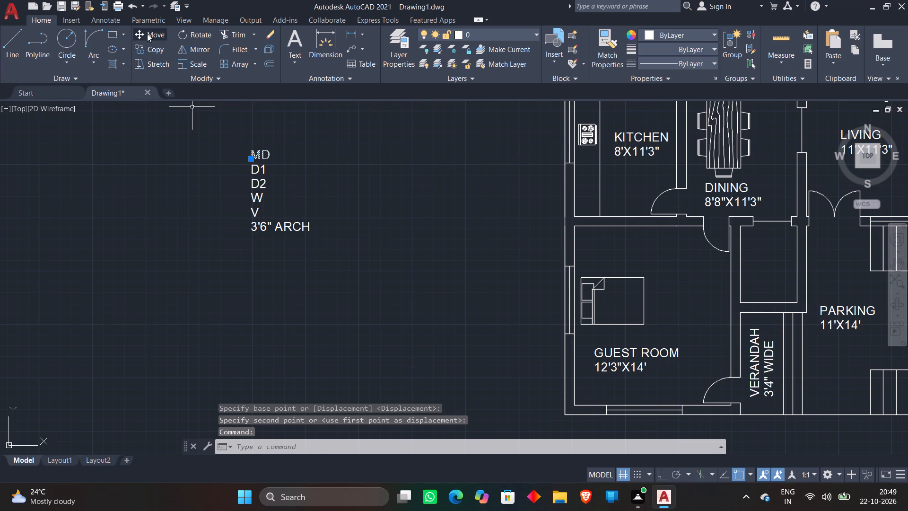
left_click(147, 34)
left_click(253, 156)
scroll(327, 145, "down", 3)
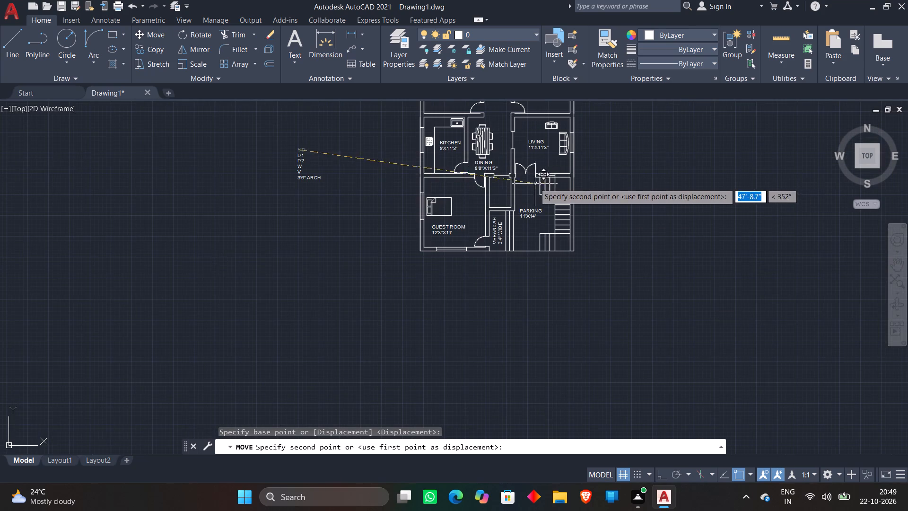
scroll(534, 180, "up", 4)
left_click(442, 160)
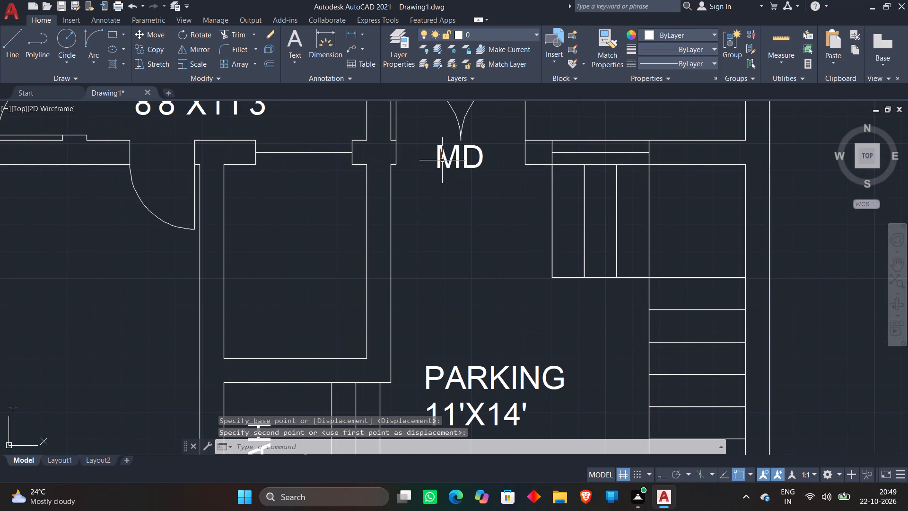
Move the D1 tag from the list into the door opening between the dining area and the guest room.
scroll(167, 166, "down", 1)
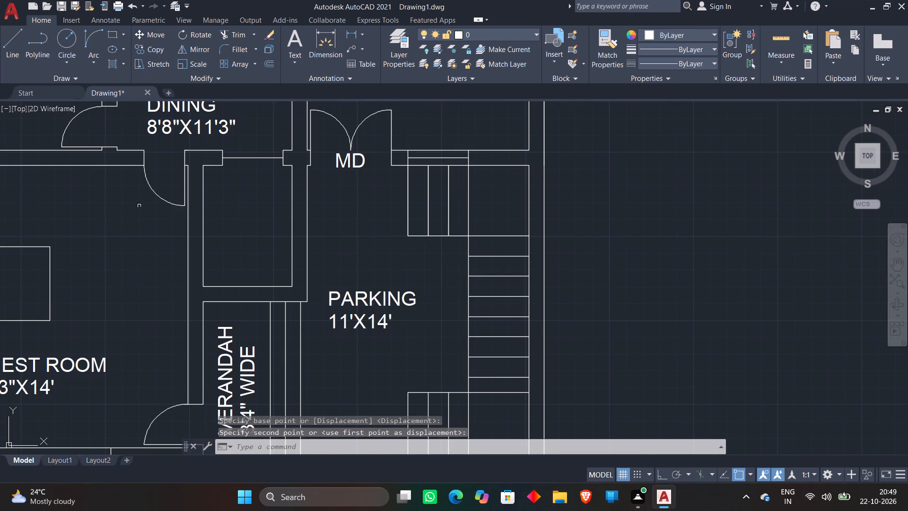
scroll(142, 213, "down", 2)
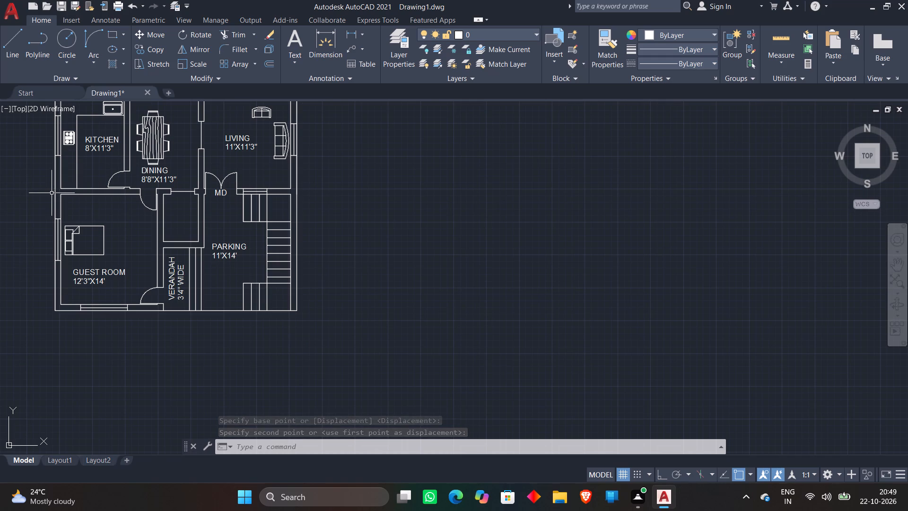
middle_click_drag(21, 197, 114, 255)
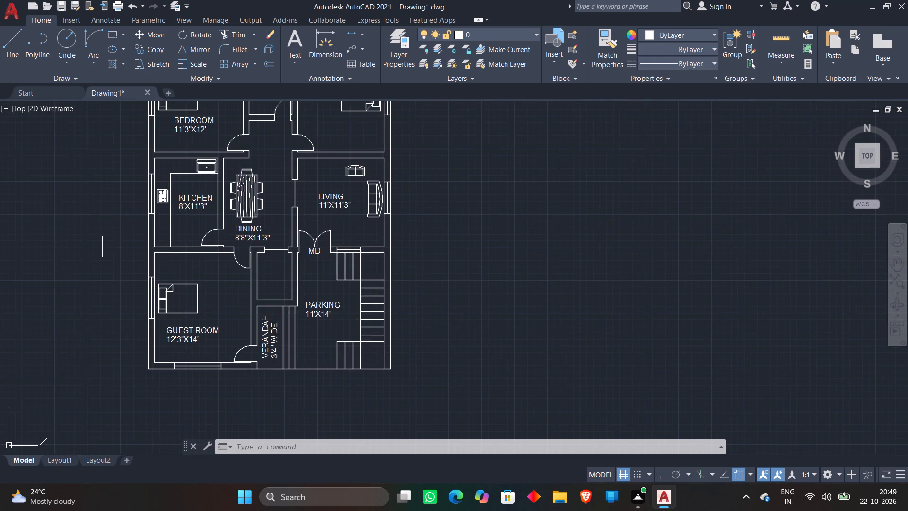
scroll(101, 232, "down", 1)
scroll(15, 220, "up", 1)
left_click(15, 224)
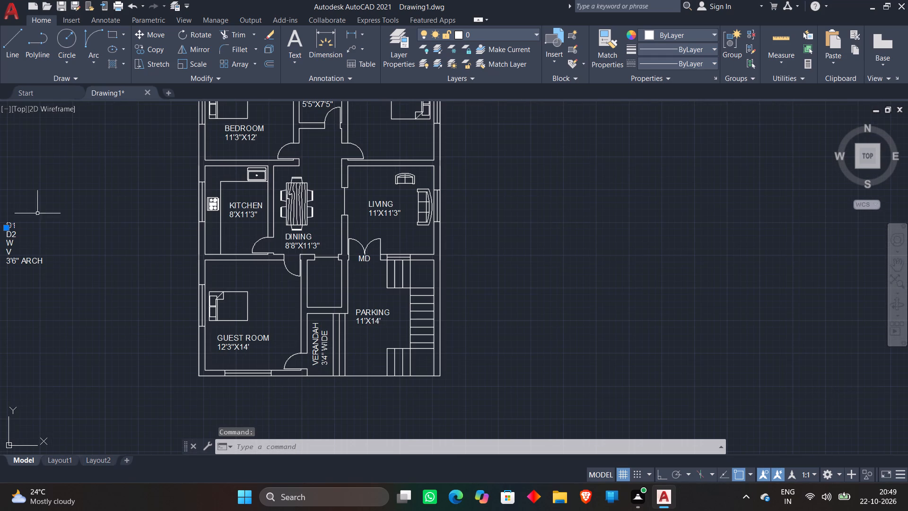
right_click(76, 203)
left_click(98, 276)
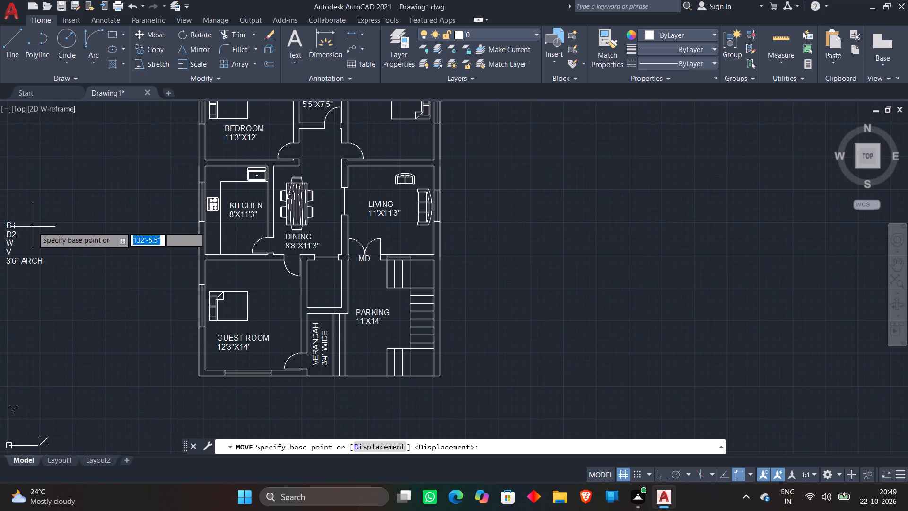
left_click(10, 225)
scroll(292, 259, "up", 4)
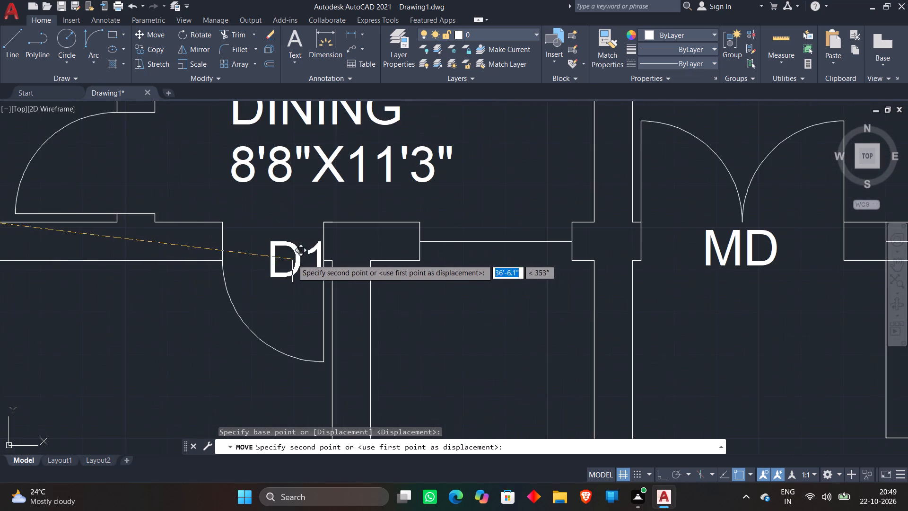
left_click(273, 247)
Copy the placed D1 tag to the guest room's verandah door and to the kitchen door.
left_click(274, 255)
right_click(274, 255)
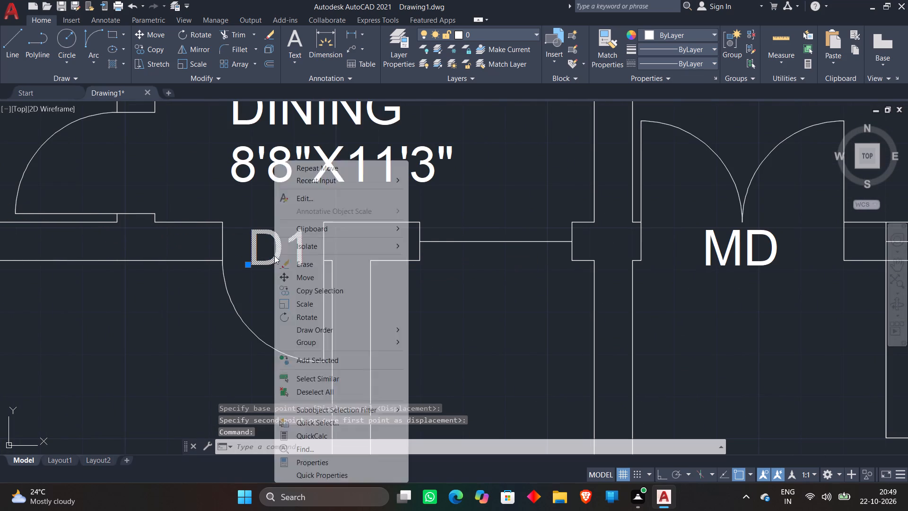
left_click(292, 293)
left_click(281, 264)
scroll(477, 207, "down", 3)
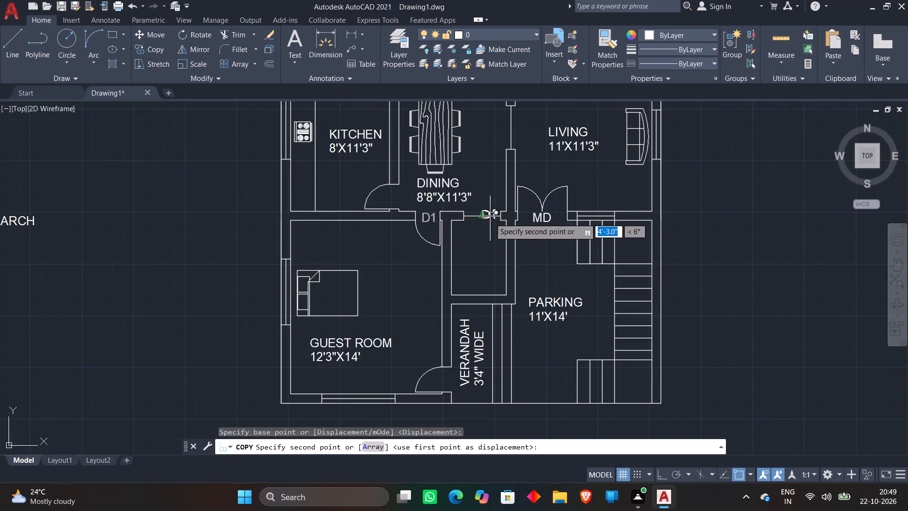
scroll(445, 384, "up", 3)
left_click(435, 394)
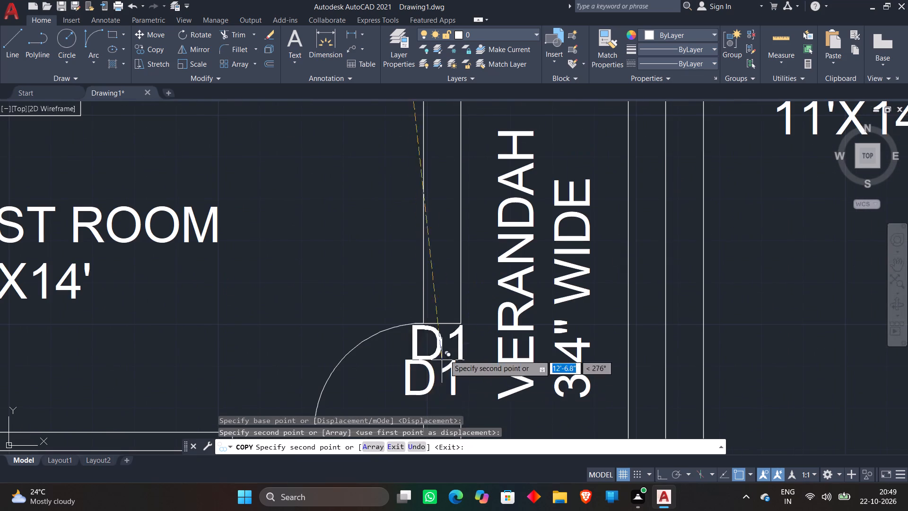
scroll(460, 319, "down", 5)
middle_click_drag(476, 208, 479, 358)
scroll(410, 325, "up", 2)
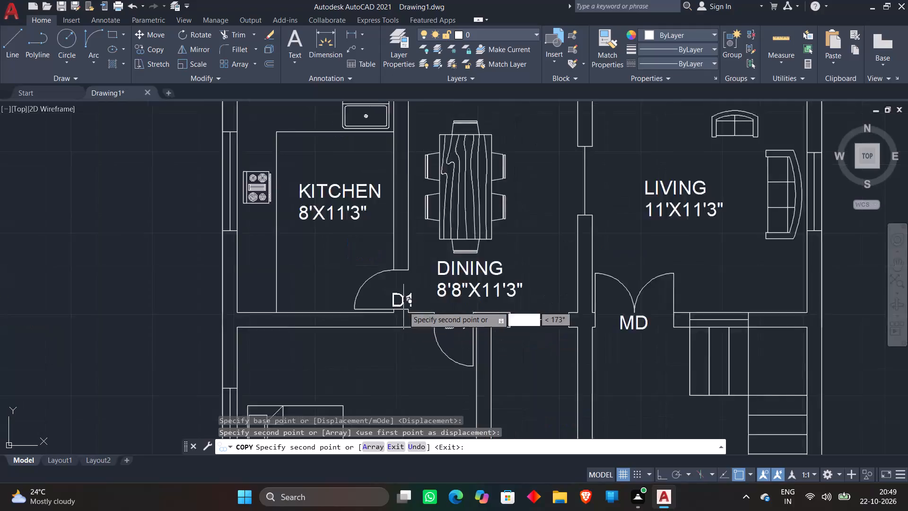
scroll(403, 306, "up", 1)
left_click(380, 283)
Add copies of the D1 tag at the two facing bedroom doors above the dining area and end the copying.
scroll(499, 264, "down", 4)
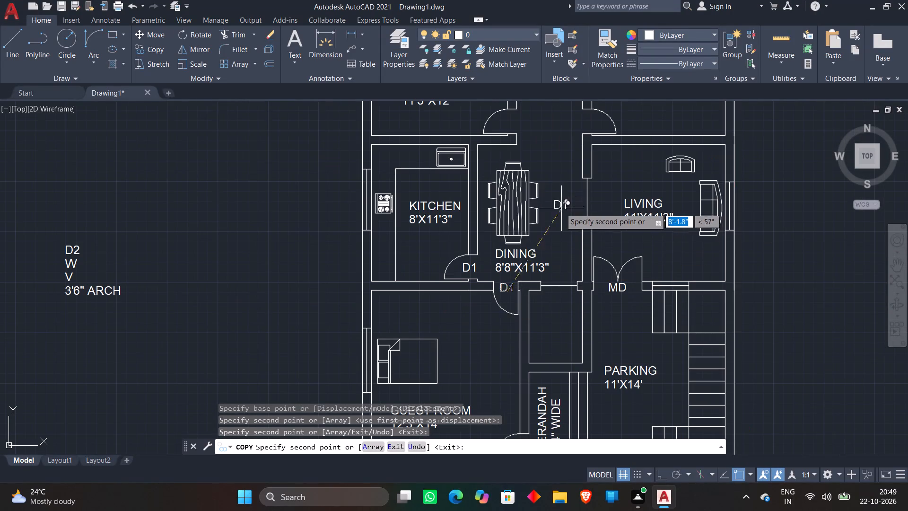
middle_click_drag(556, 206, 568, 350)
scroll(520, 255, "up", 2)
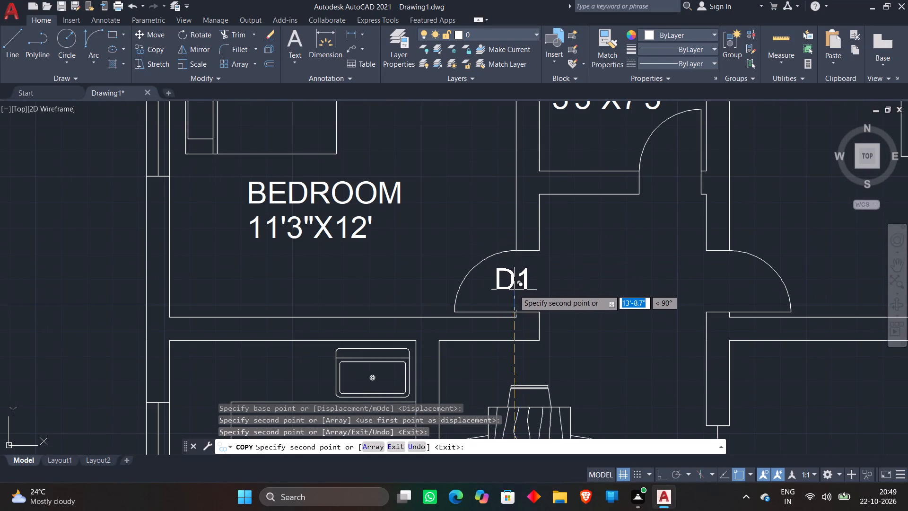
left_click(515, 291)
left_click(729, 293)
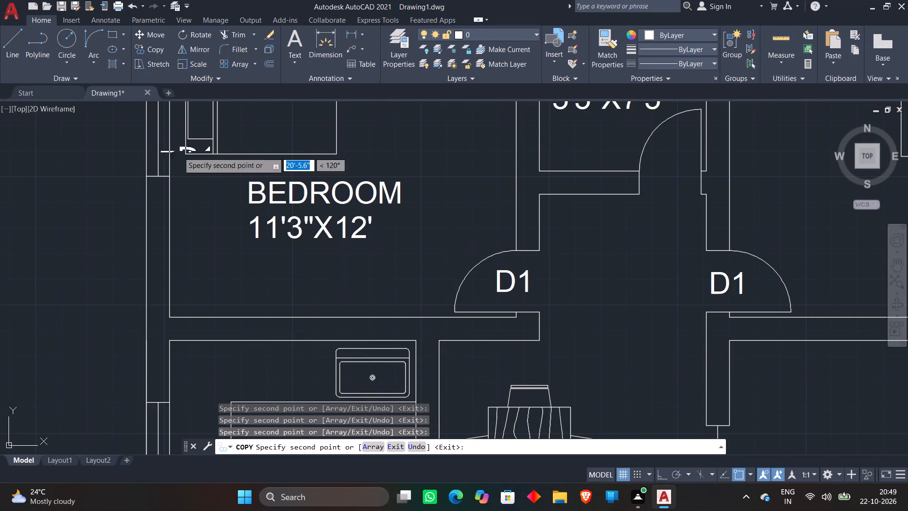
left_click(23, 54)
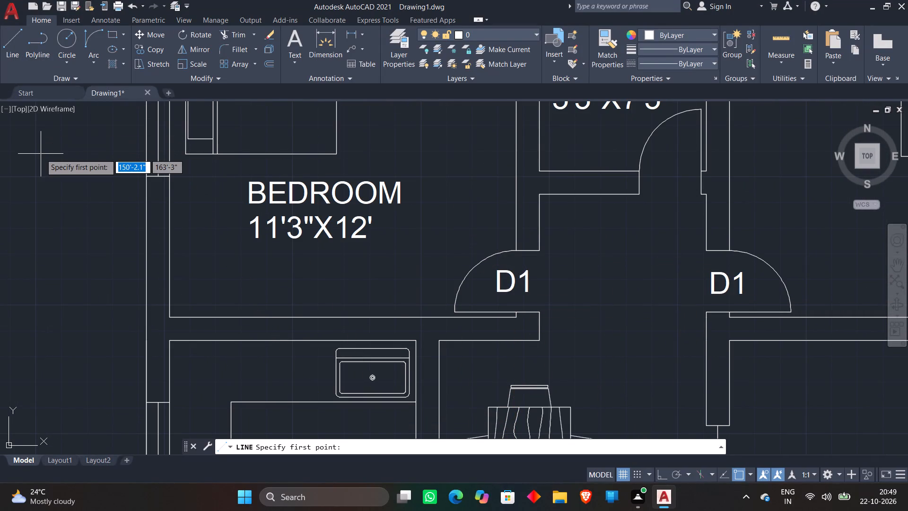
key("Escape")
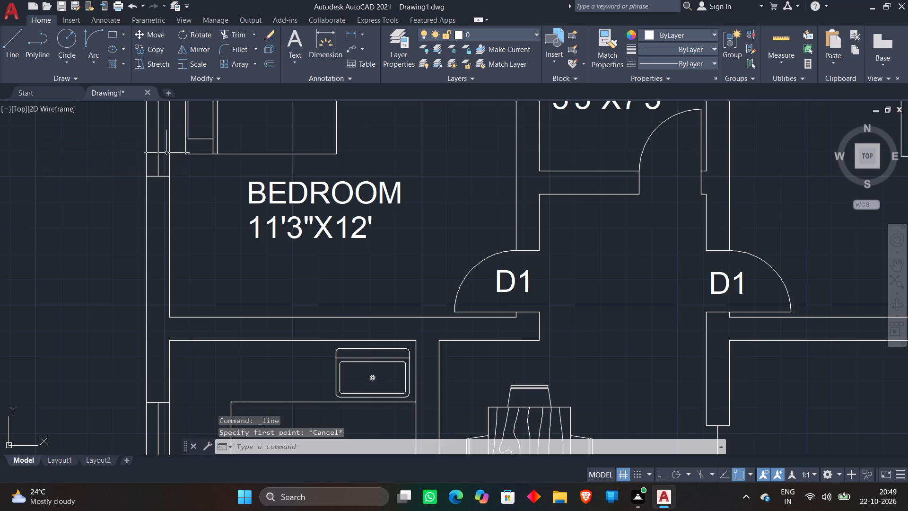
Move the D2 tag from the list into the door opening of the 8'X5' WC+BATH.
scroll(166, 153, "down", 3)
scroll(155, 193, "down", 1)
scroll(47, 242, "up", 1)
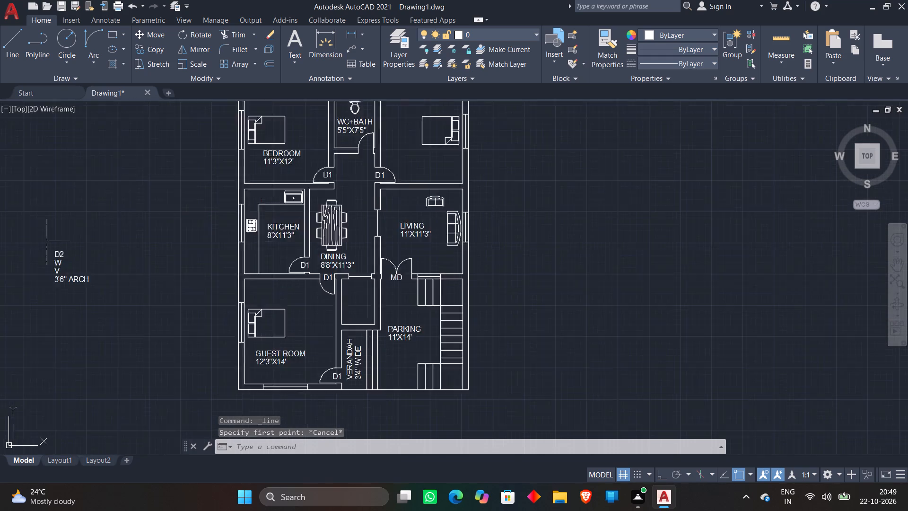
scroll(47, 242, "up", 1)
left_click(61, 260)
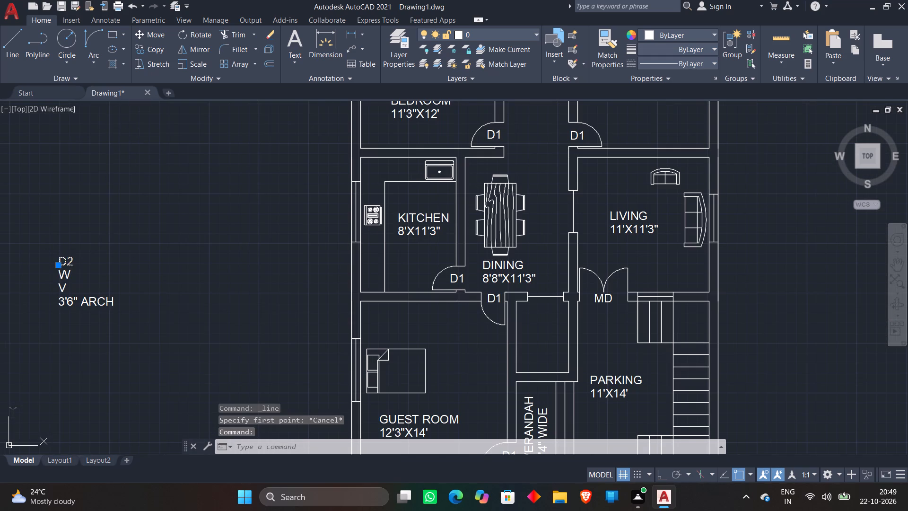
left_click(154, 36)
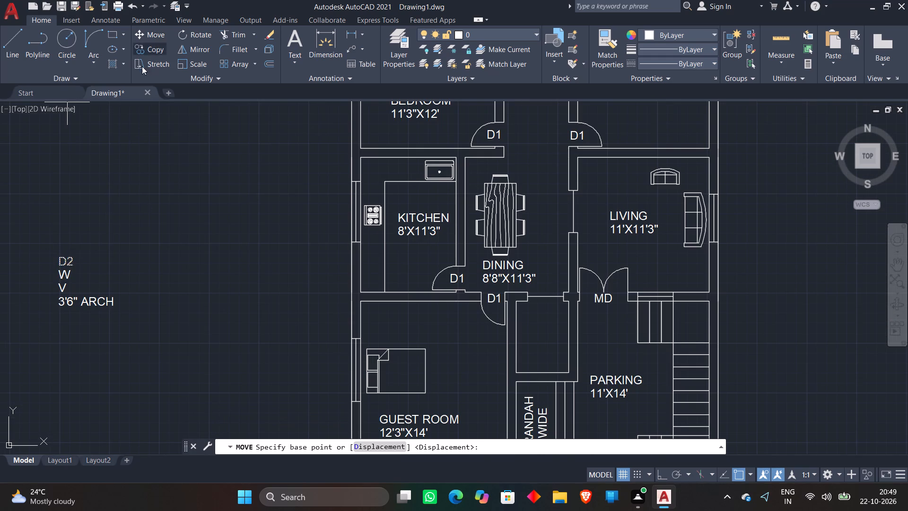
left_click(70, 257)
scroll(178, 149, "down", 2)
middle_click_drag(217, 162, 220, 273)
scroll(306, 190, "up", 4)
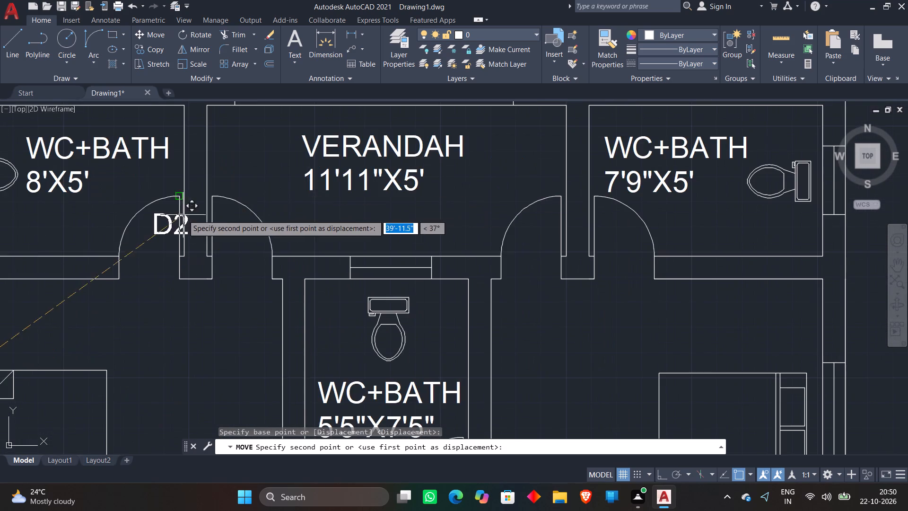
scroll(184, 215, "up", 2)
left_click(122, 325)
Copy the placed D2 tag to both doors of the 11'11"X5' verandah and to the 7'9"X5' WC+BATH door, and end the copying.
left_click(124, 324)
right_click(124, 316)
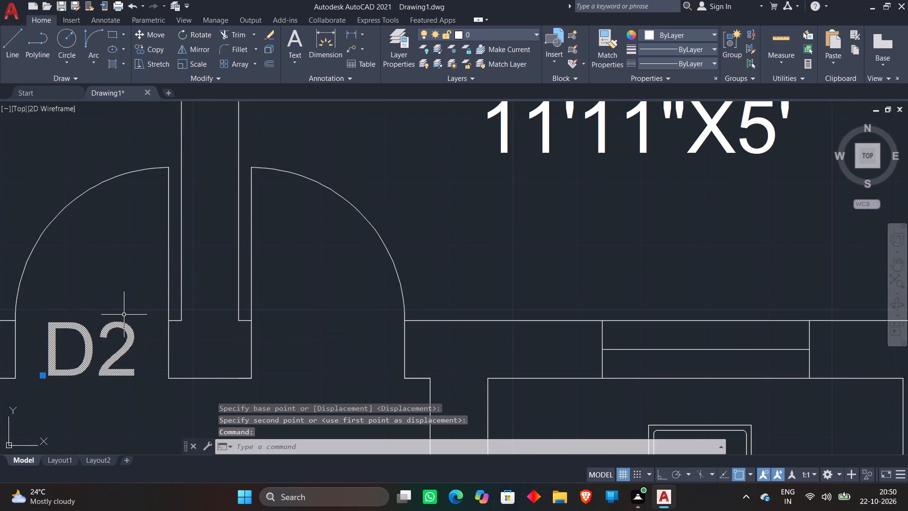
left_click(149, 292)
left_click(126, 337)
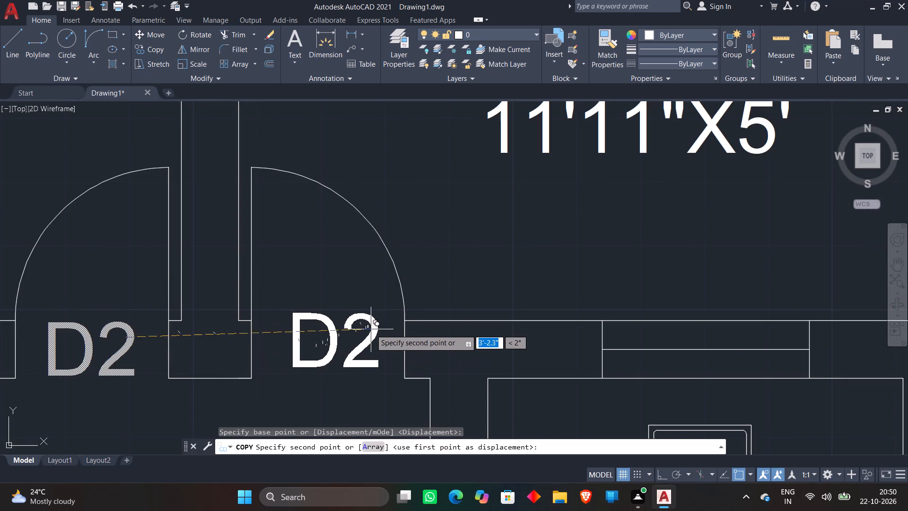
left_click(371, 337)
scroll(353, 306, "down", 4)
scroll(474, 304, "up", 5)
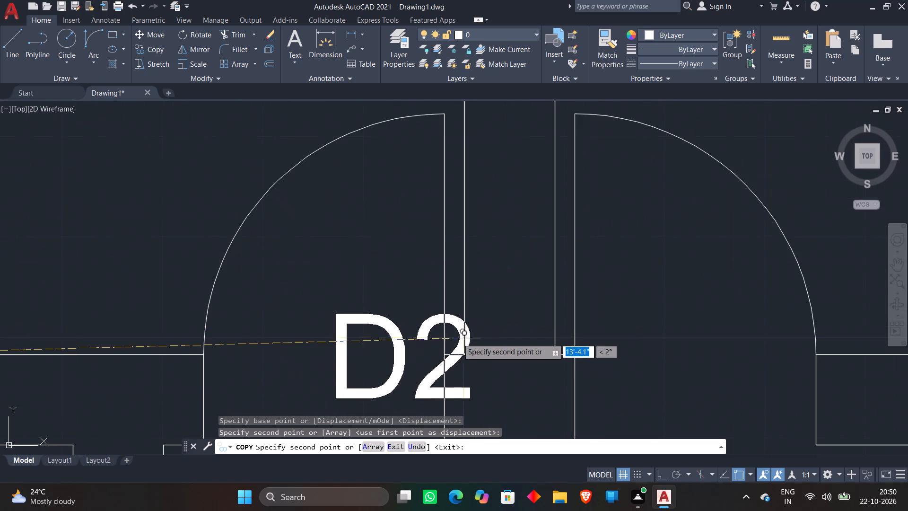
middle_click_drag(414, 279, 428, 190)
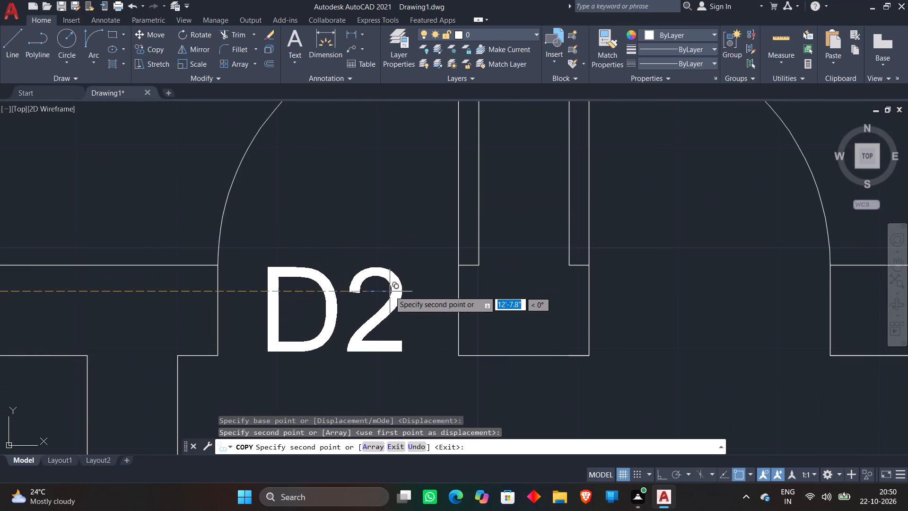
left_click(390, 291)
left_click(764, 289)
scroll(762, 263, "down", 6)
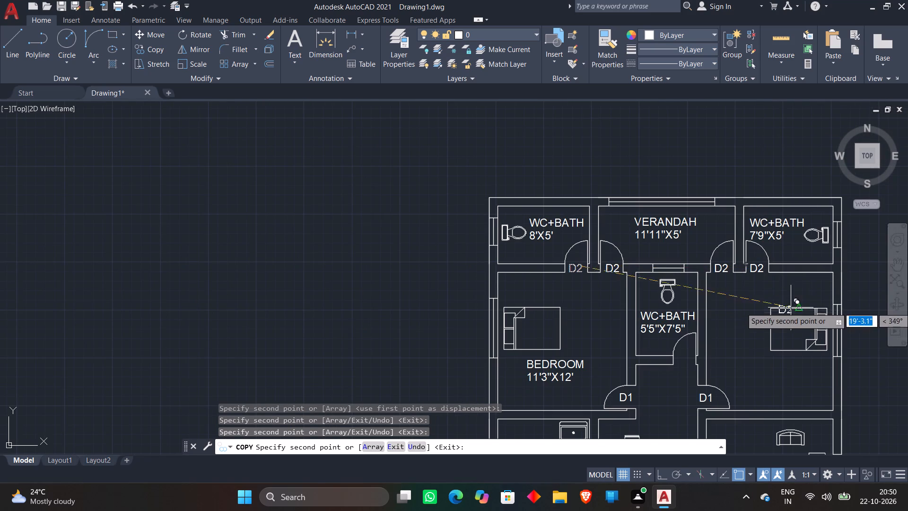
middle_click_drag(759, 300, 716, 212)
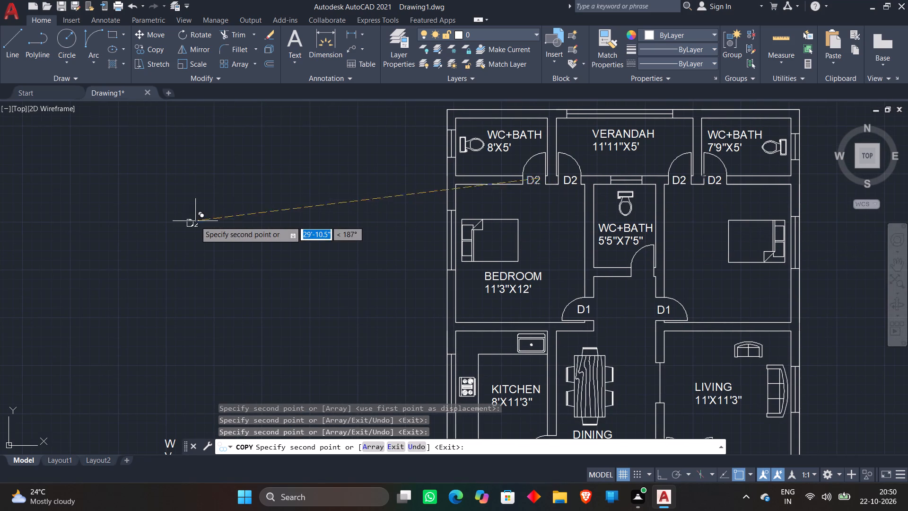
scroll(195, 221, "down", 2)
key("space")
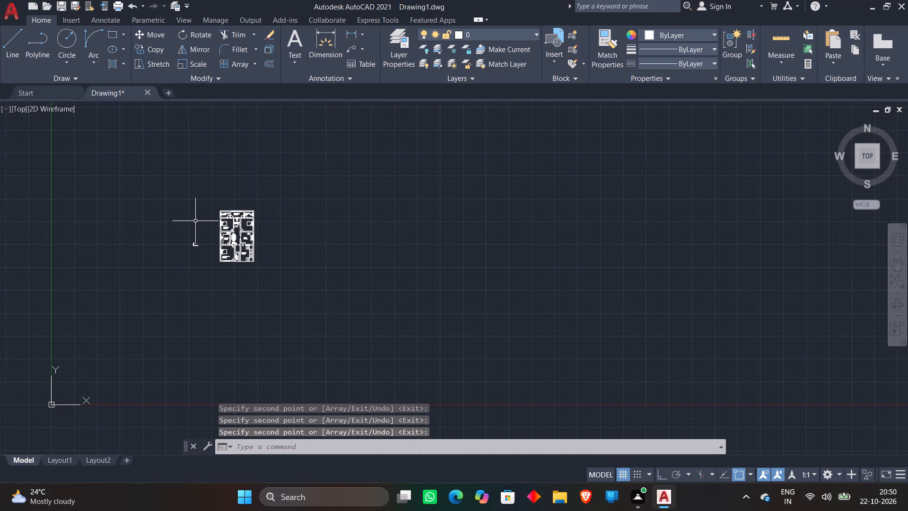
Move the W tag from the list to just outside the guest room window beside the bed.
scroll(226, 255, "up", 3)
scroll(288, 233, "up", 1)
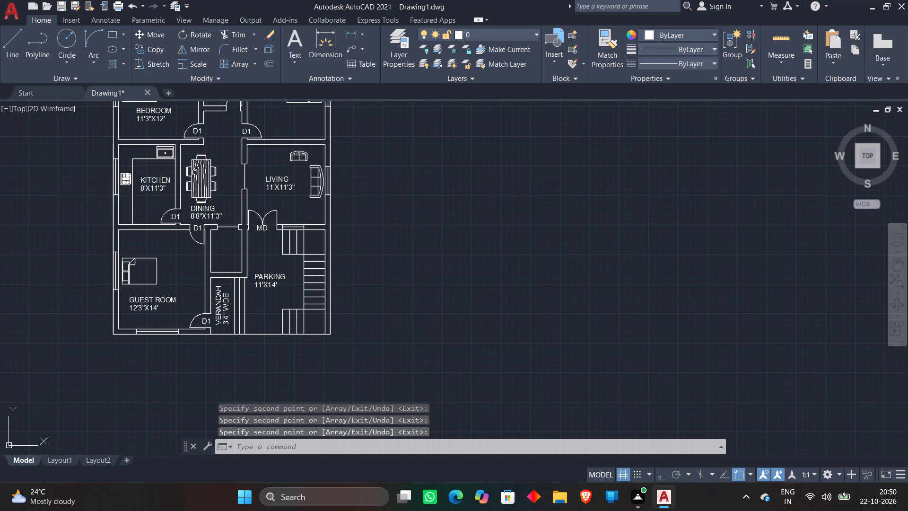
middle_click_drag(400, 194, 545, 228)
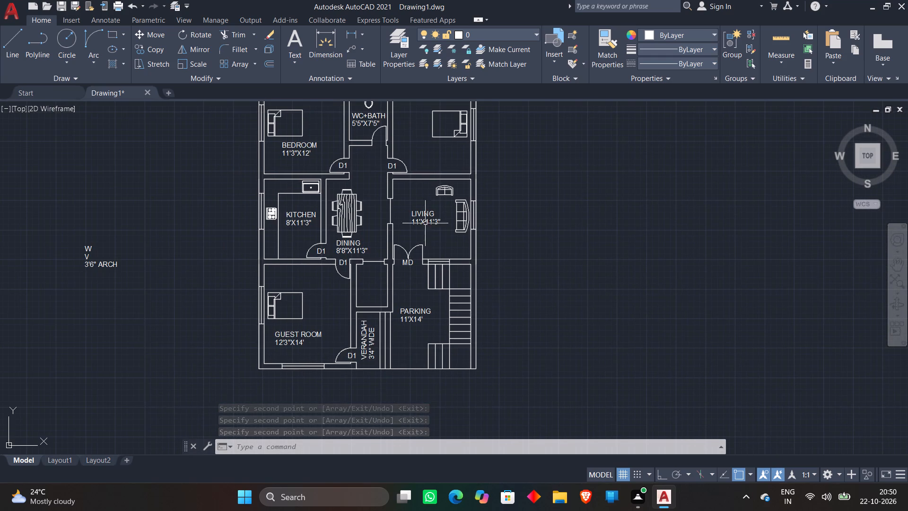
left_click(88, 245)
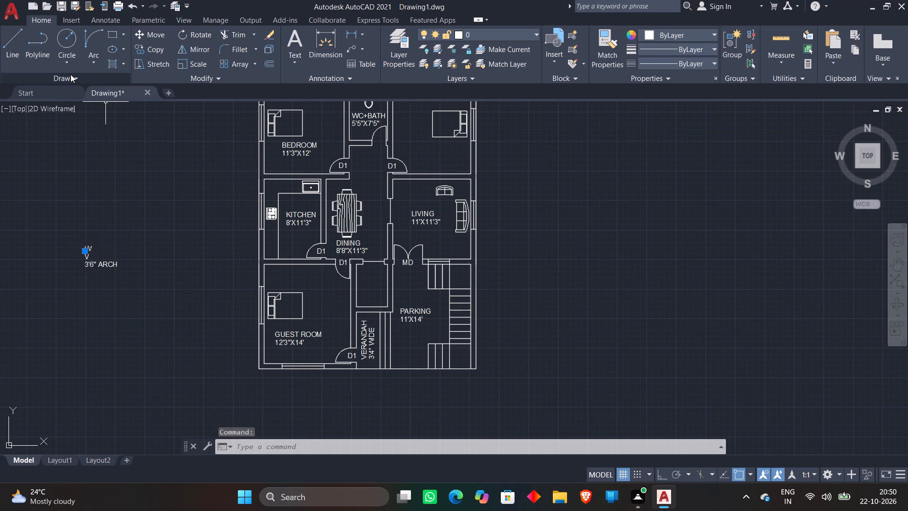
left_click(165, 32)
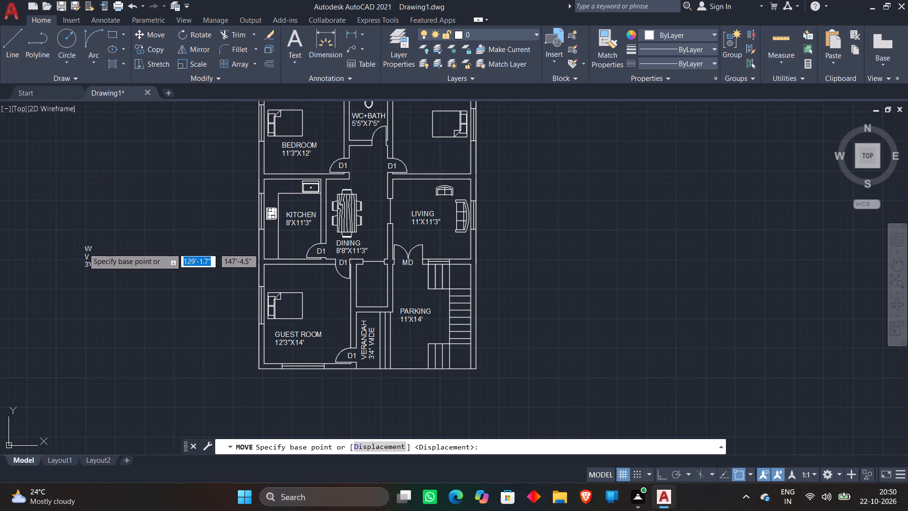
left_click(88, 250)
scroll(232, 319, "up", 4)
middle_click_drag(324, 280, 304, 211)
middle_click_drag(332, 181, 326, 229)
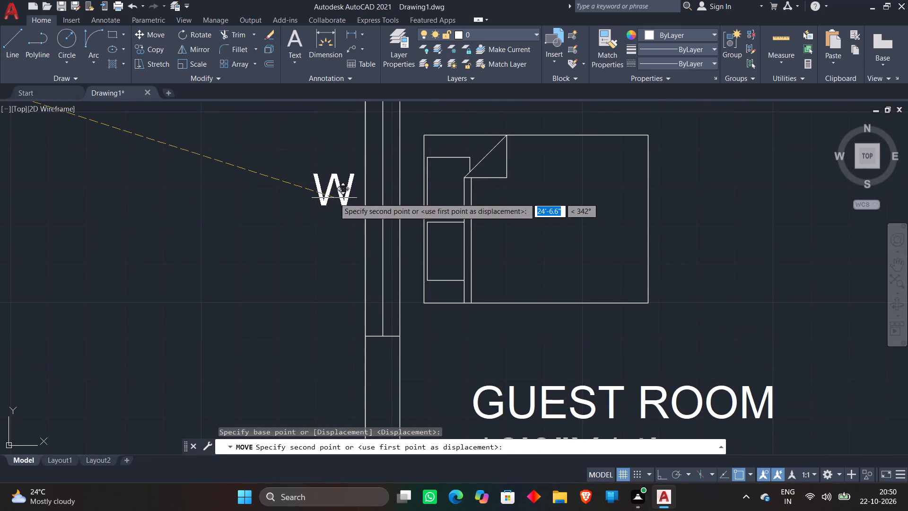
scroll(334, 198, "down", 1)
left_click(335, 201)
Copy the placed W tag outside the guest room's other window, below its label, and outside the kitchen window.
scroll(347, 157, "down", 1)
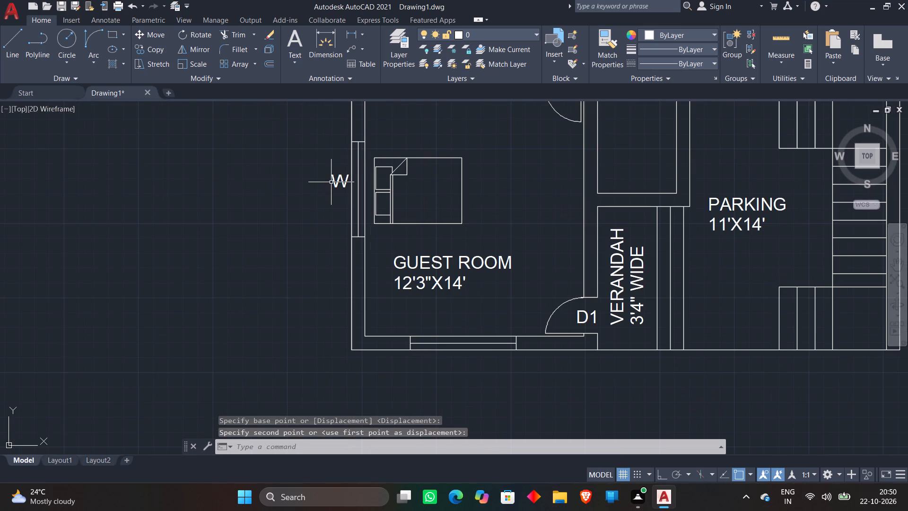
left_click(340, 182)
right_click(288, 181)
left_click(302, 289)
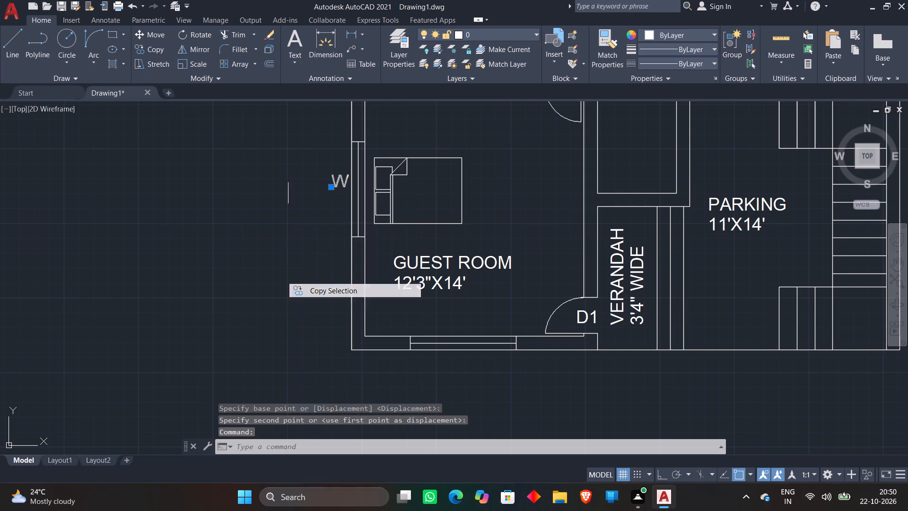
left_click(331, 182)
scroll(422, 377, "up", 1)
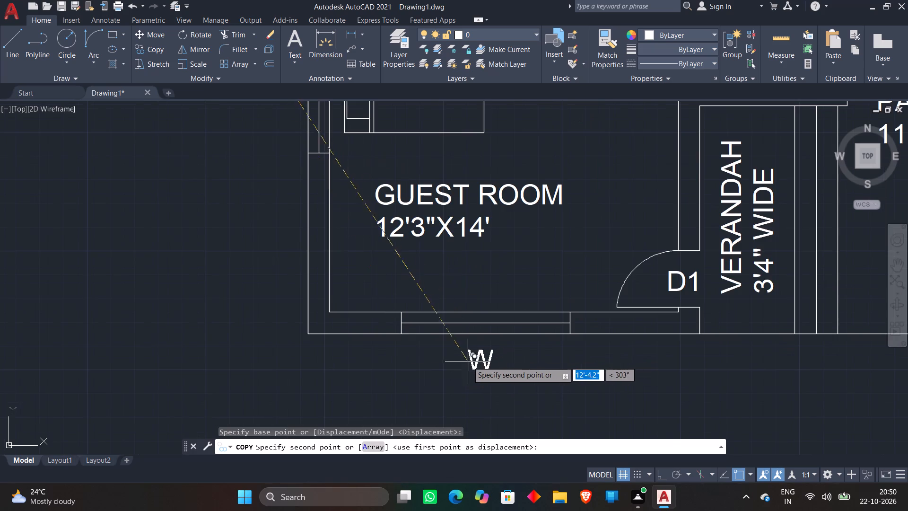
left_click(471, 355)
scroll(497, 304, "down", 3)
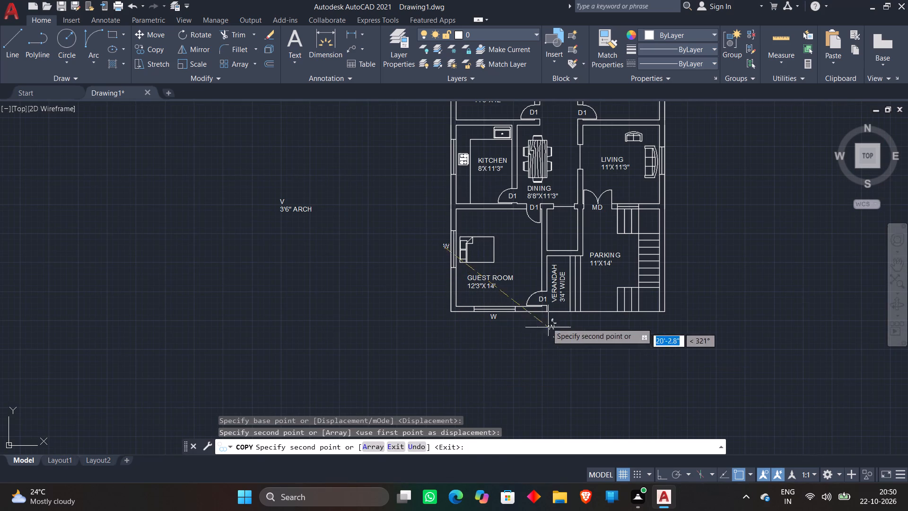
scroll(427, 146, "up", 3)
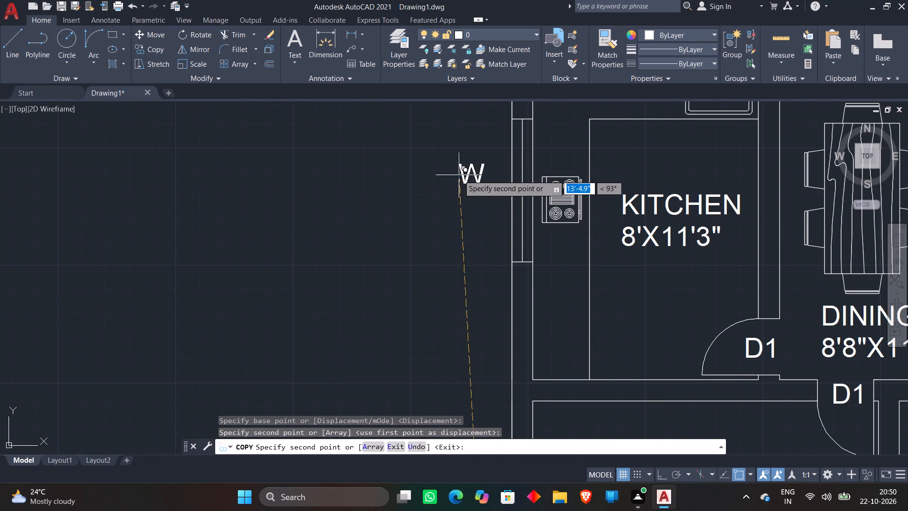
left_click(479, 182)
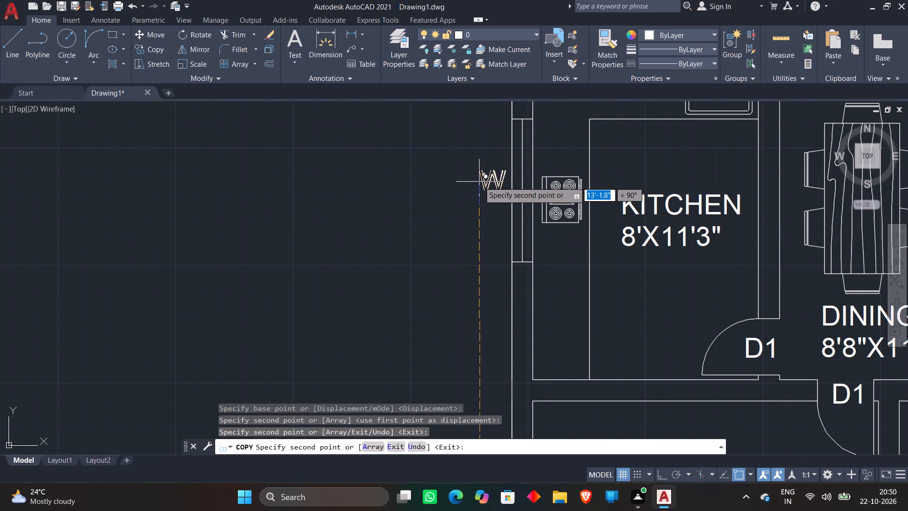
Add copies of the W tag outside the bed-side windows of the 11'3"X12' bedroom and the opposite bedroom.
scroll(439, 164, "down", 2)
middle_click_drag(439, 164, 286, 320)
scroll(309, 209, "up", 3)
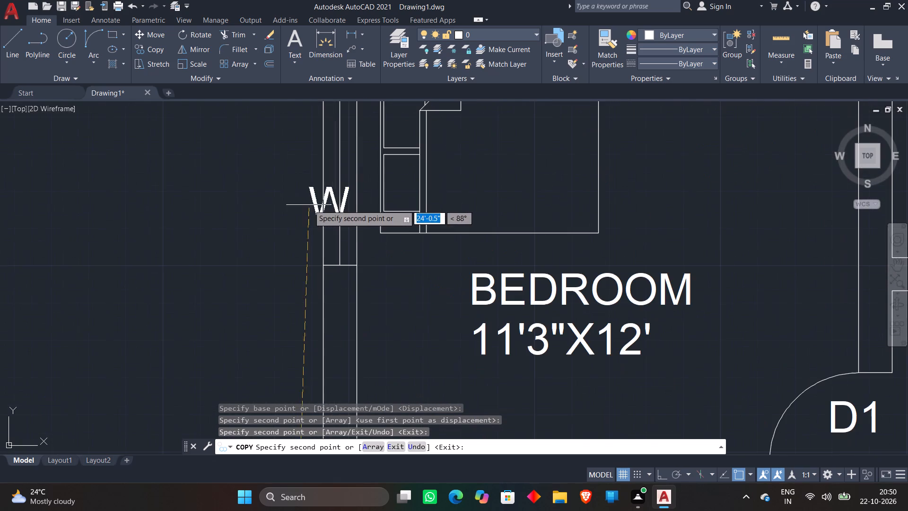
middle_click_drag(282, 158, 258, 305)
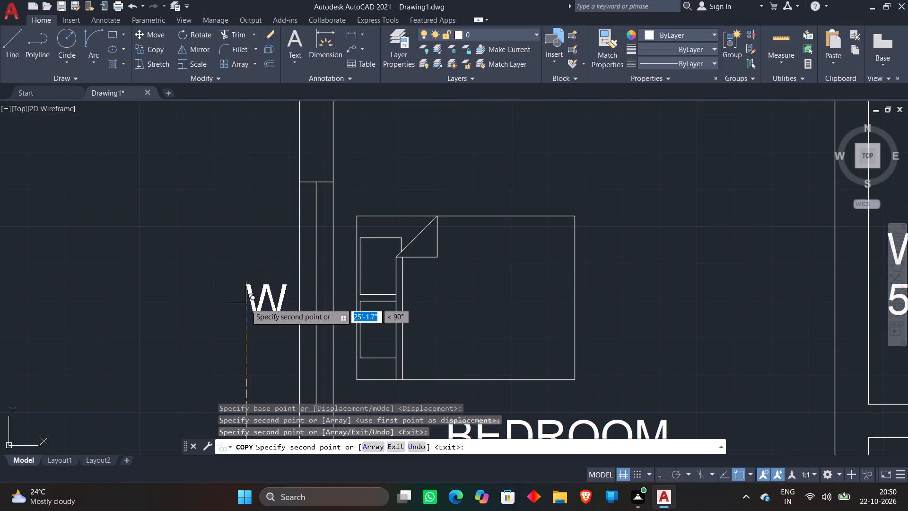
left_click(246, 304)
scroll(237, 240, "down", 5)
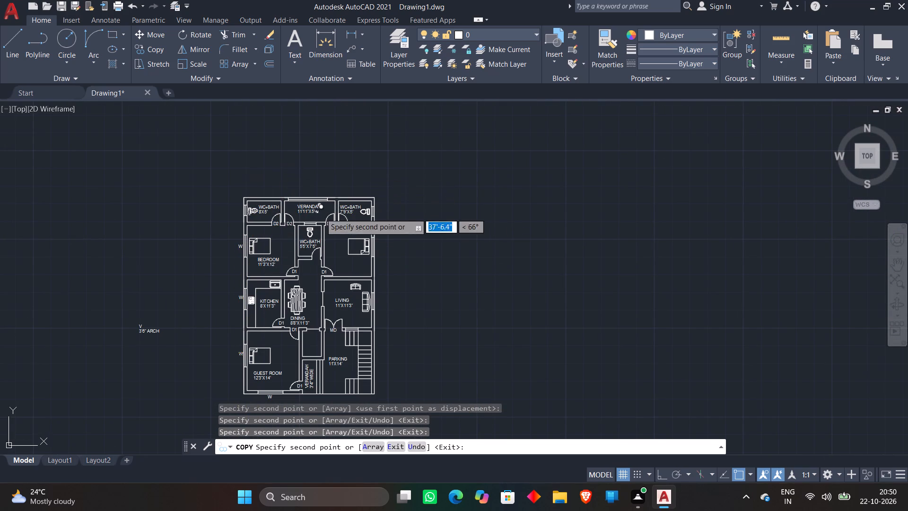
scroll(389, 274, "up", 3)
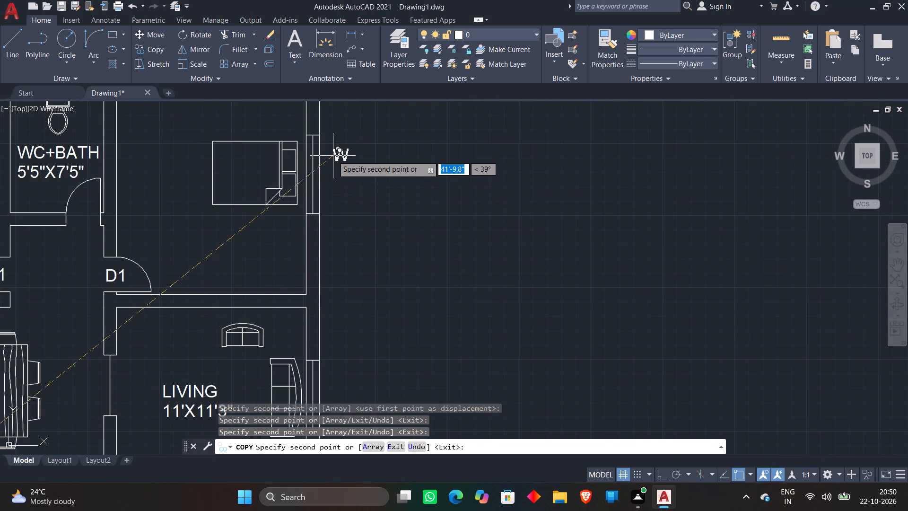
scroll(331, 165, "up", 2)
left_click(313, 194)
Add copies of the W tag outside the living room's sofa-side window and at its window beside the MD door, and end the copying.
scroll(356, 163, "down", 4)
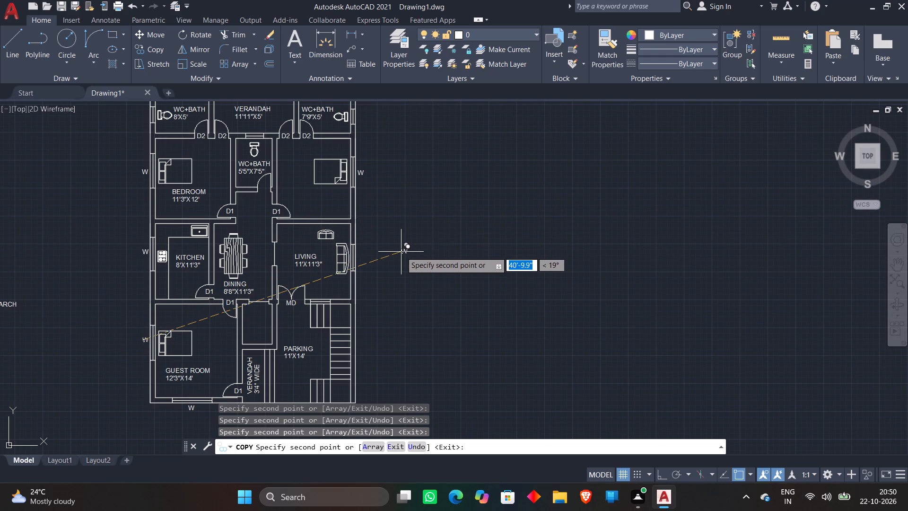
scroll(378, 269, "up", 2)
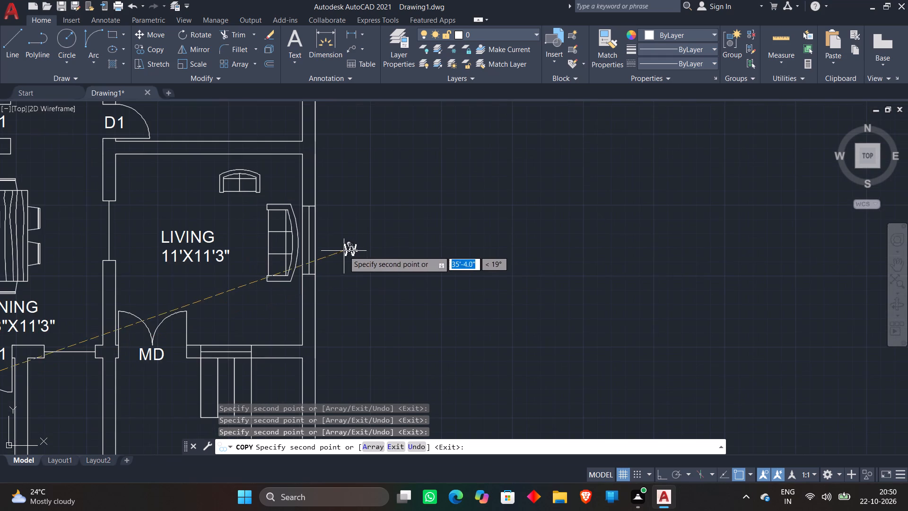
scroll(326, 242, "up", 3)
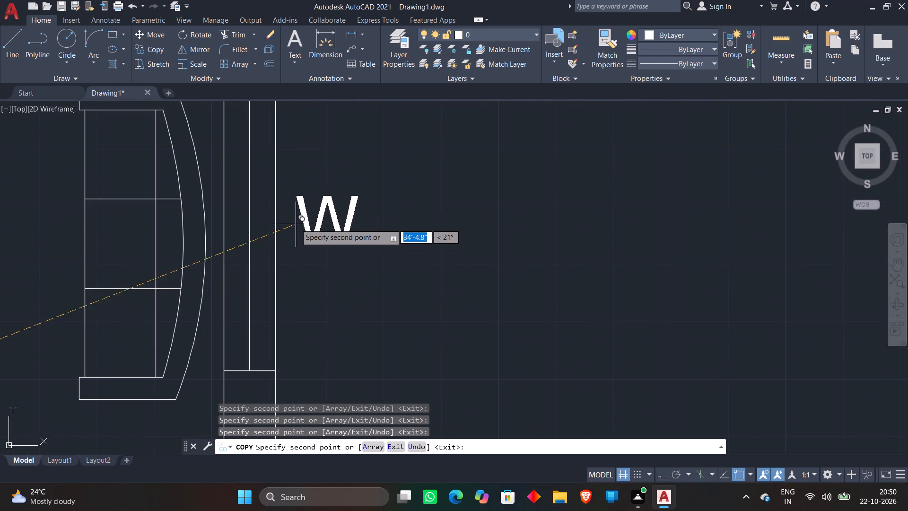
scroll(297, 217, "down", 1)
left_click(292, 223)
scroll(320, 212, "down", 2)
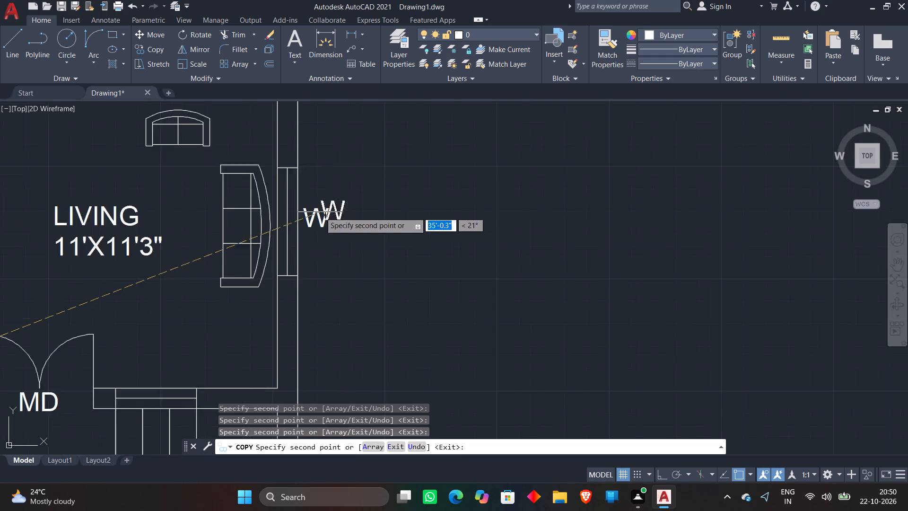
scroll(320, 212, "down", 1)
scroll(384, 210, "down", 2)
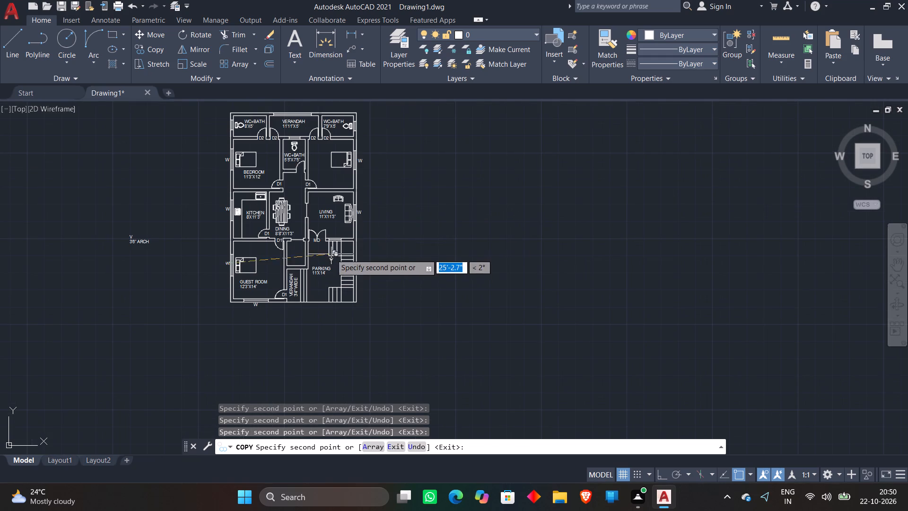
scroll(337, 242, "up", 5)
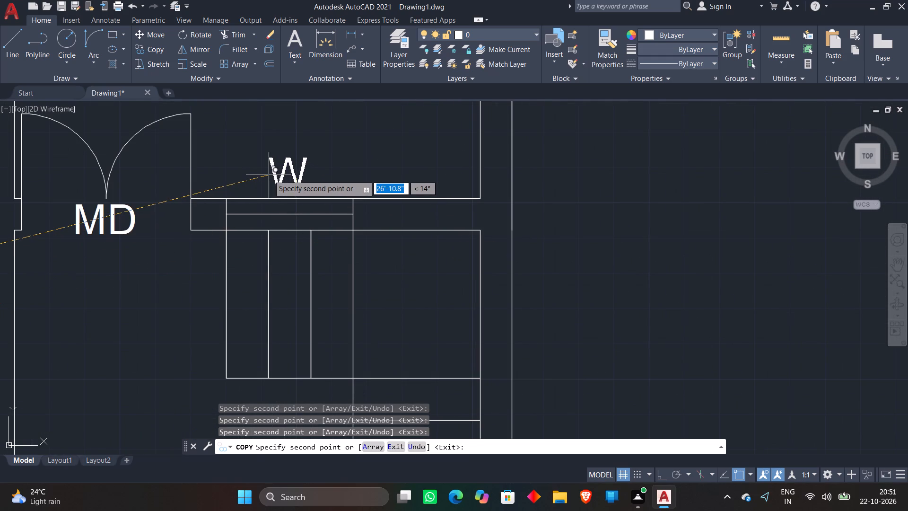
left_click(269, 175)
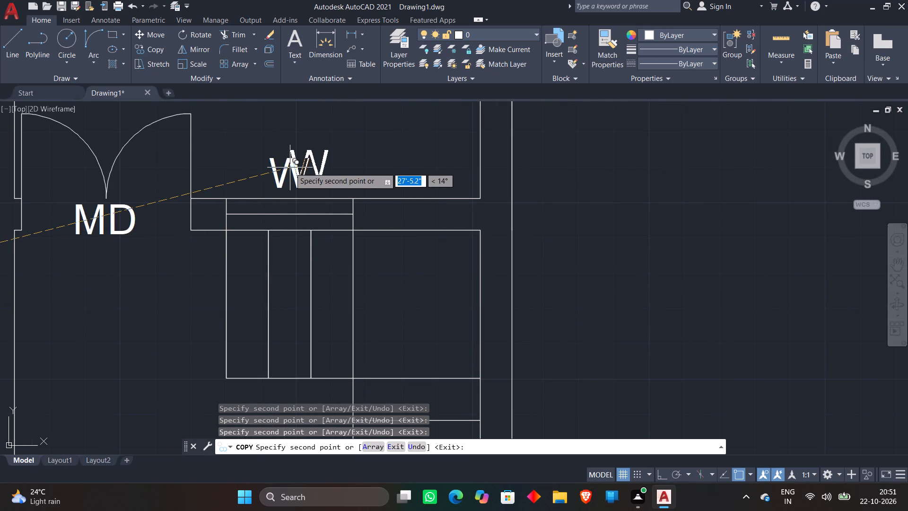
key("grave")
key("Escape")
scroll(293, 163, "down", 2)
scroll(237, 200, "down", 2)
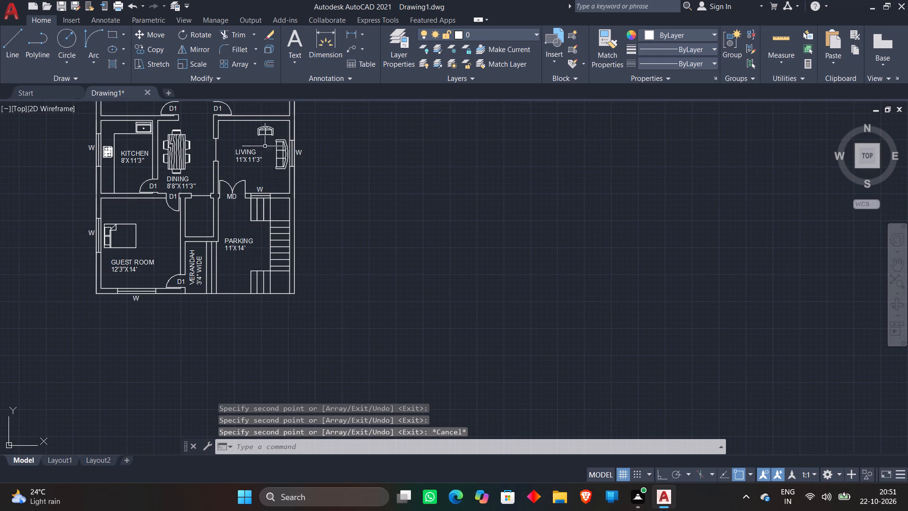
middle_click_drag(407, 181, 455, 265)
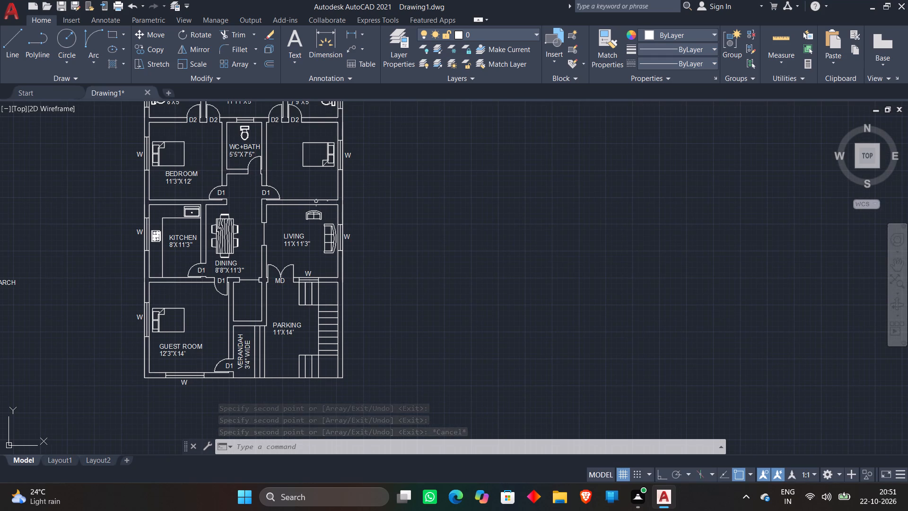
Move the V tag from the tag list to just outside the window of the 8'X5' WC+BATH.
scroll(308, 169, "down", 2)
scroll(238, 204, "up", 3)
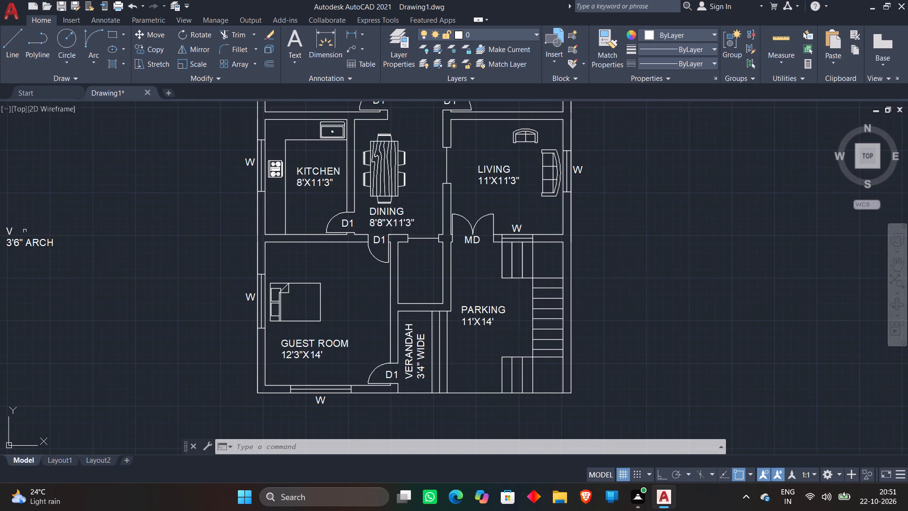
middle_click_drag(47, 222, 67, 229)
left_click(30, 232)
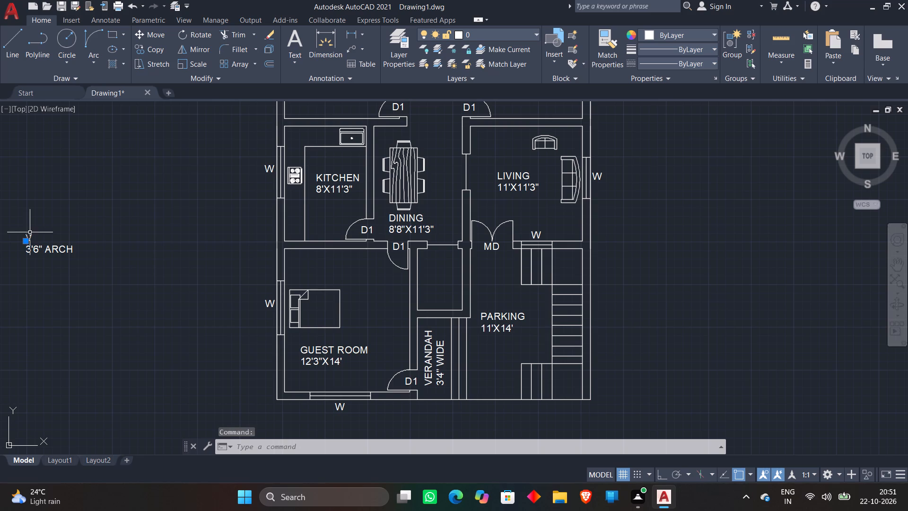
scroll(93, 113, "up", 1)
left_click(141, 33)
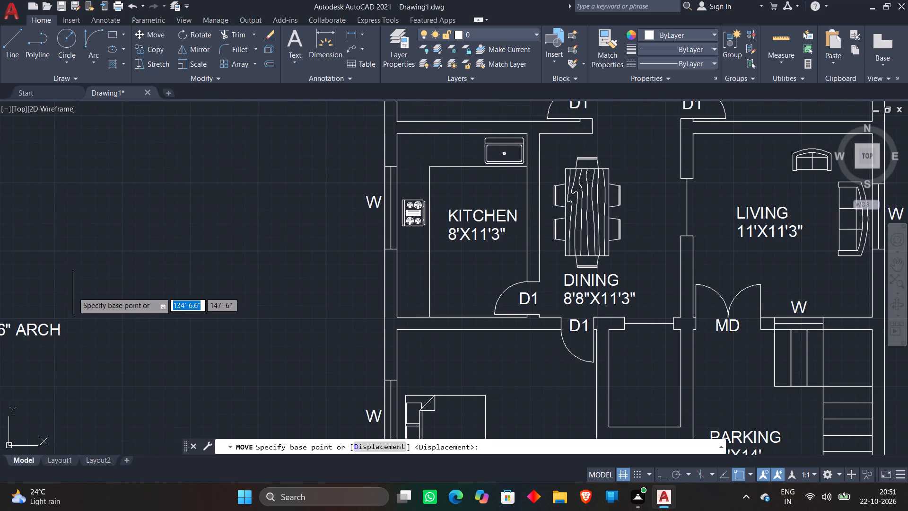
left_click(71, 296)
scroll(323, 199, "down", 3)
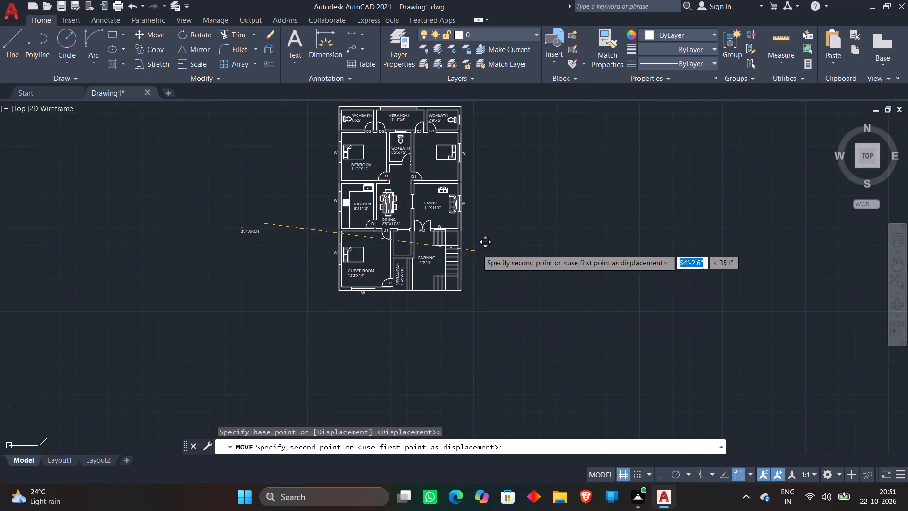
scroll(449, 206, "up", 1)
middle_click_drag(519, 191, 552, 253)
scroll(519, 191, "up", 1)
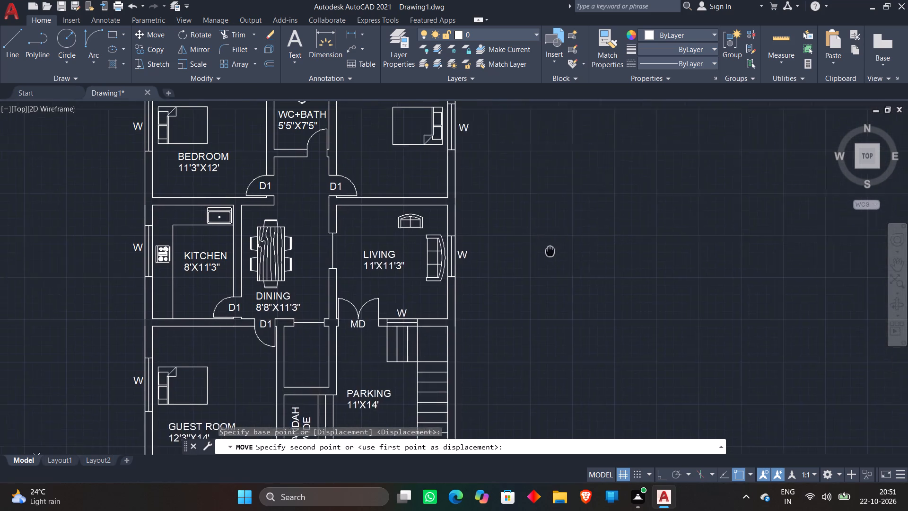
middle_click_drag(552, 253, 555, 257)
scroll(109, 188, "down", 2)
scroll(171, 120, "up", 2)
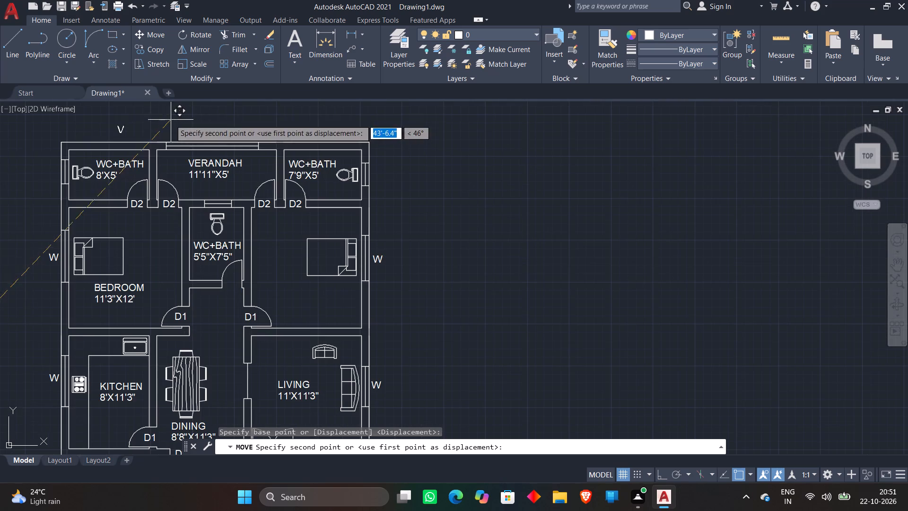
scroll(91, 156, "up", 1)
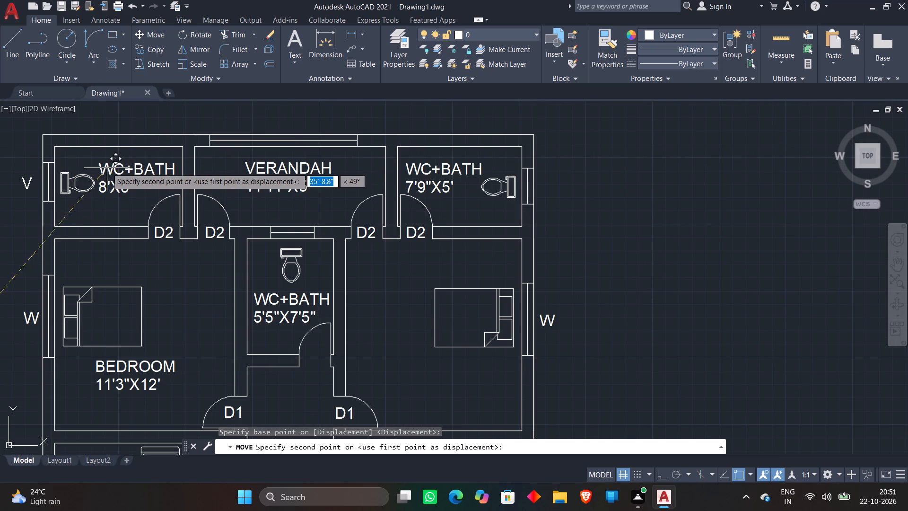
left_click(113, 168)
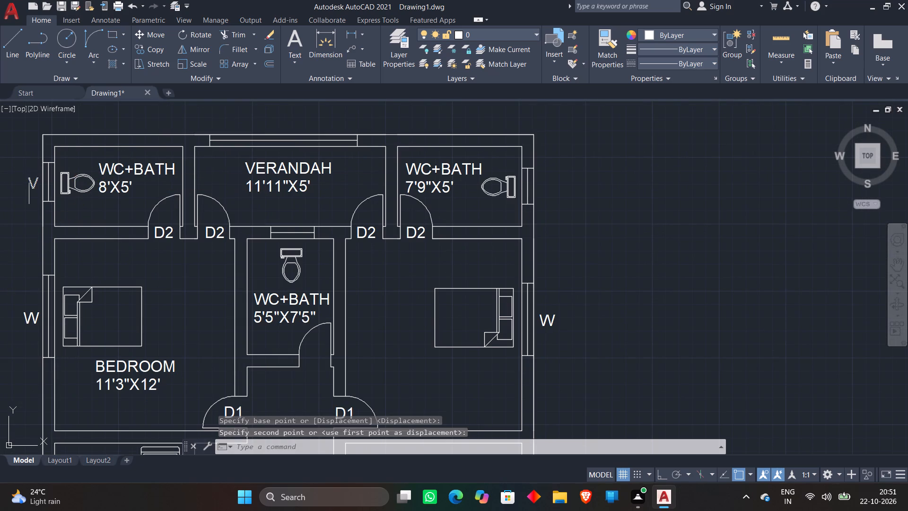
Copy the placed V tag outside the 7'9"X5' WC+BATH window and on the verandah side of the 5'5"X7'5" WC+BATH window.
left_click(29, 181)
right_click(29, 181)
left_click(39, 289)
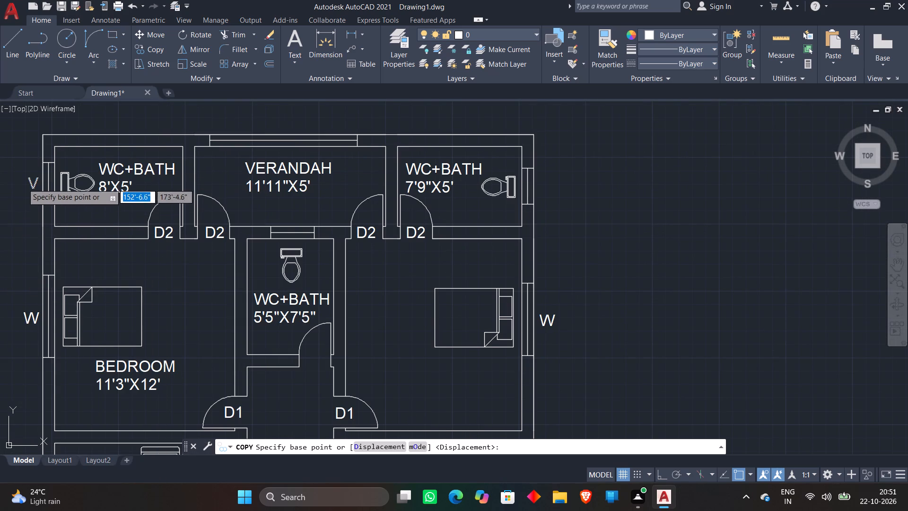
left_click(34, 184)
scroll(319, 125, "up", 2)
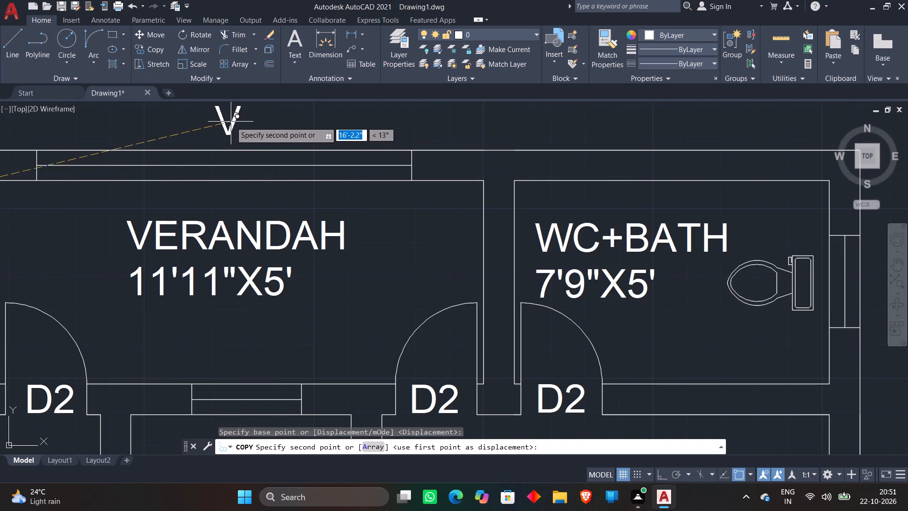
scroll(268, 128, "down", 1)
left_click(652, 222)
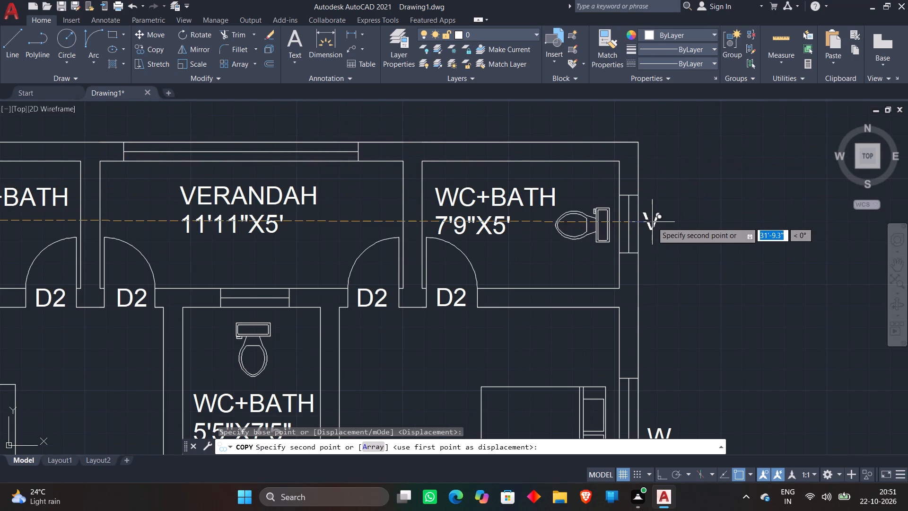
left_click(258, 273)
key("Escape")
Trim the outer and inner lines across the 11'11"X5' verandah's exterior opening, keeping only the middle line.
type("TR")
key("space")
left_click(283, 140)
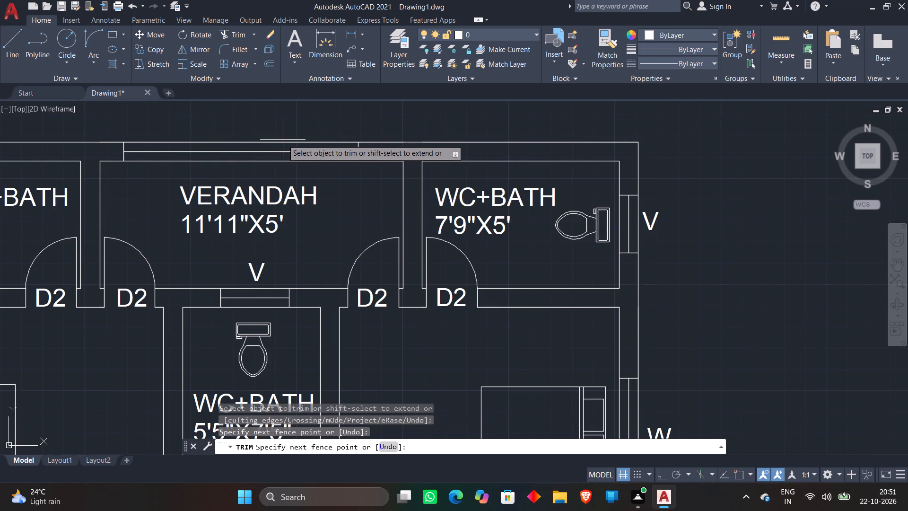
left_click(279, 146)
left_click(272, 152)
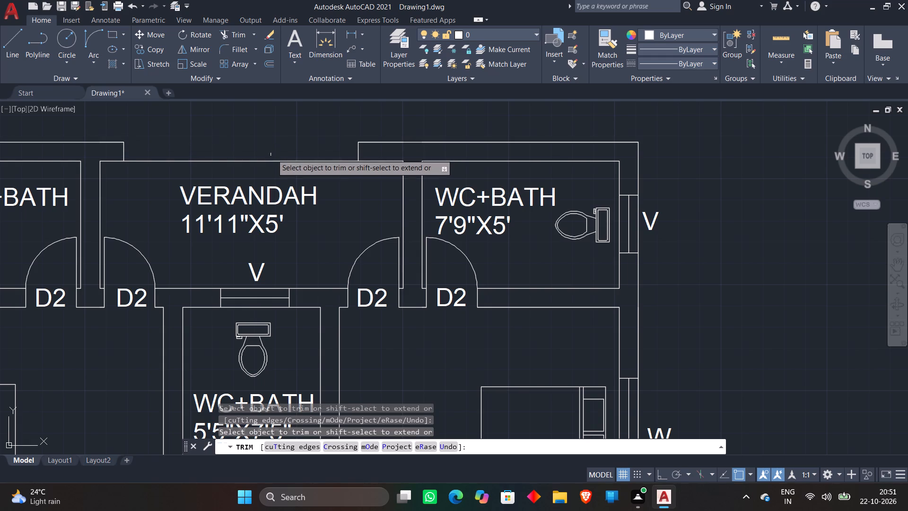
key("ctrl+z")
left_click(279, 157)
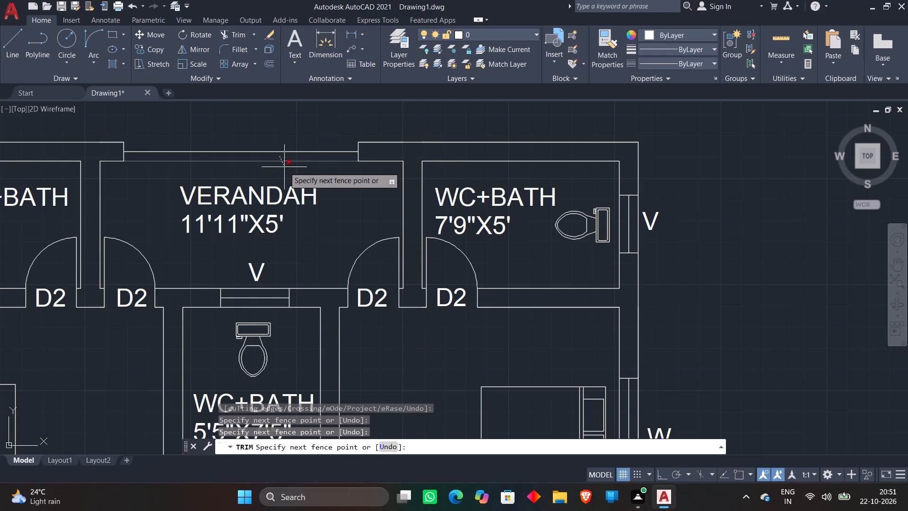
left_click(284, 167)
key("Escape")
Move the 3'6" ARCH tag from the list to the opening between the dining and living rooms.
scroll(296, 156, "down", 3)
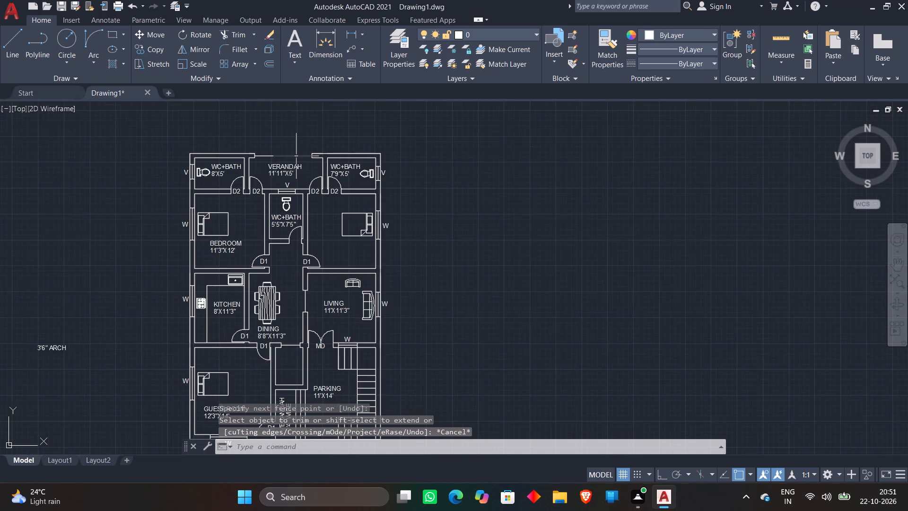
scroll(296, 156, "down", 1)
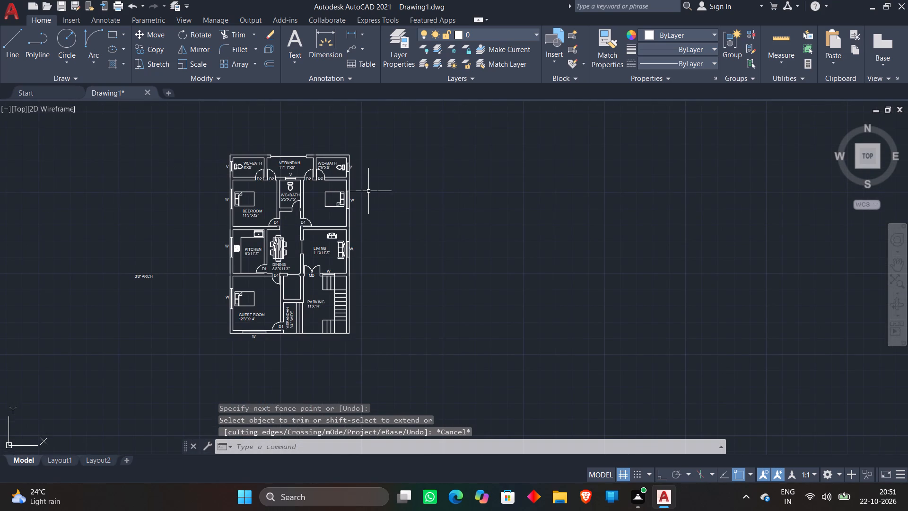
scroll(142, 261, "up", 1)
left_click(145, 289)
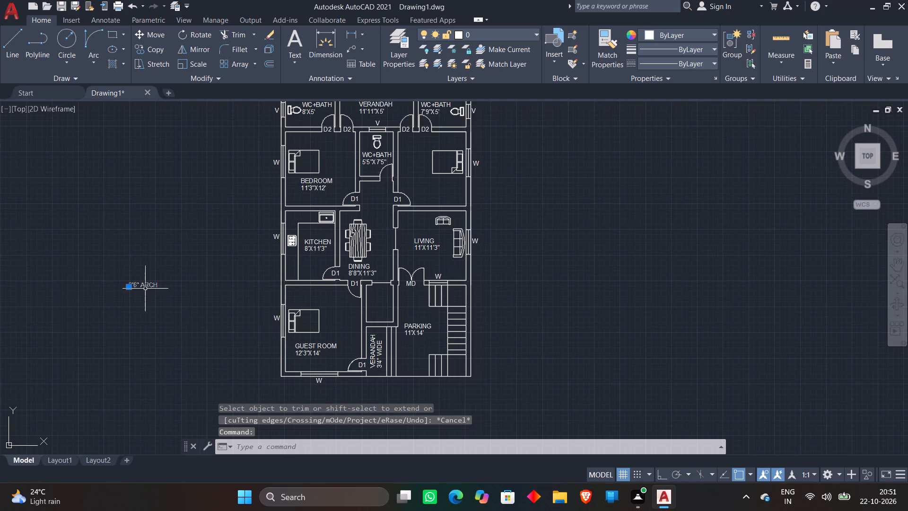
type("M")
key("space")
left_click(145, 289)
scroll(409, 248, "up", 3)
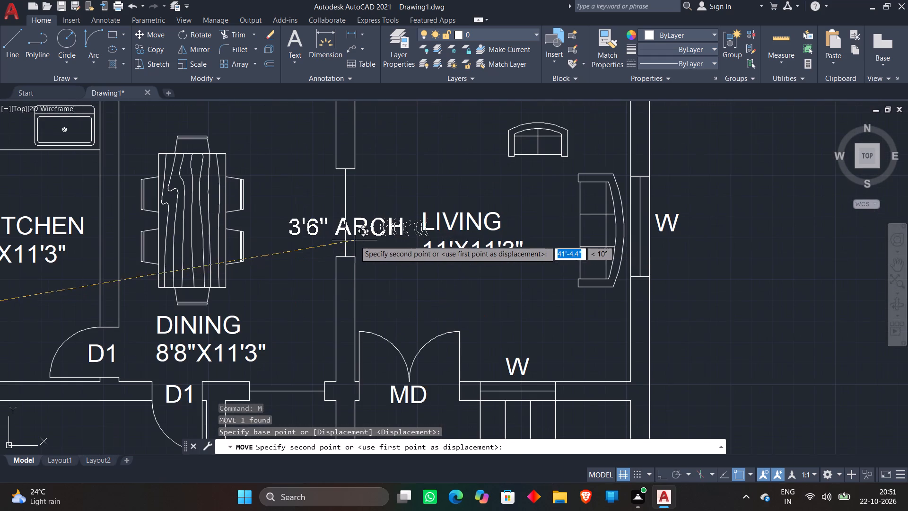
left_click(369, 205)
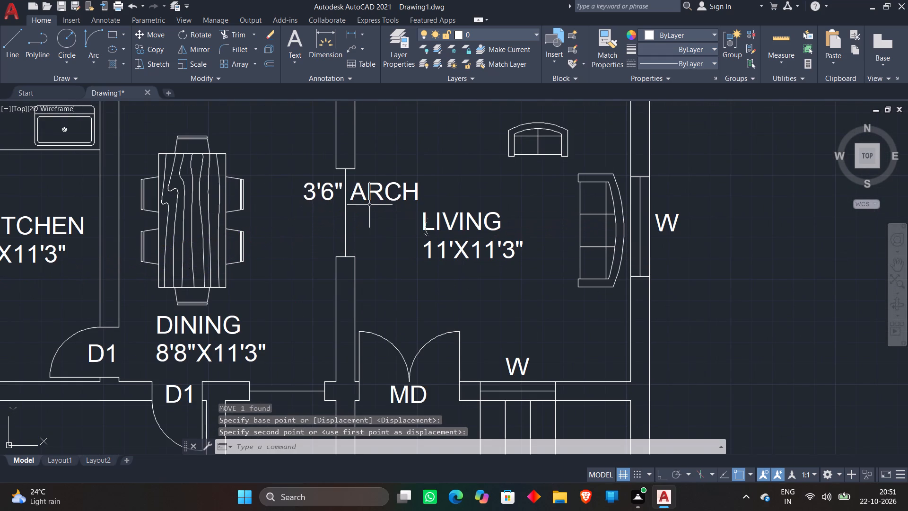
Paste a copy of the LIVING name-and-size label into the small unlabelled room between the guest room and parking.
scroll(380, 196, "down", 2)
scroll(419, 201, "down", 1)
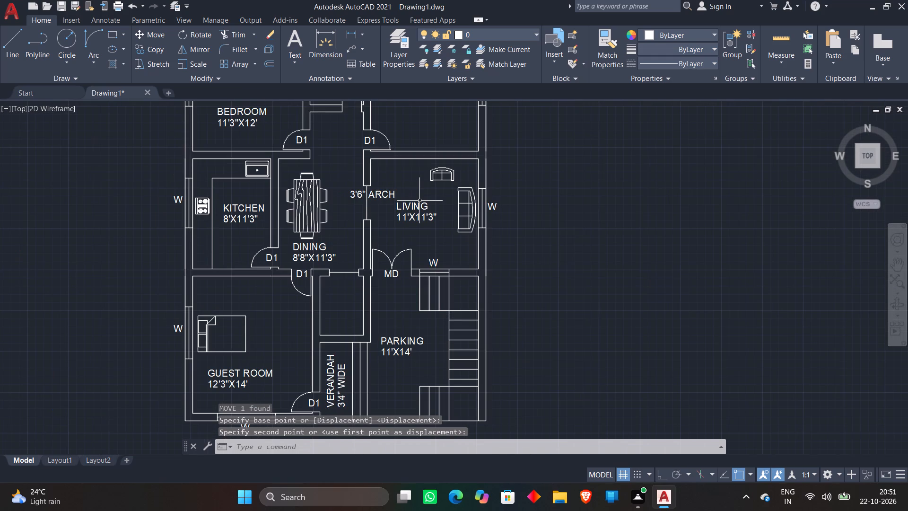
scroll(501, 258, "down", 1)
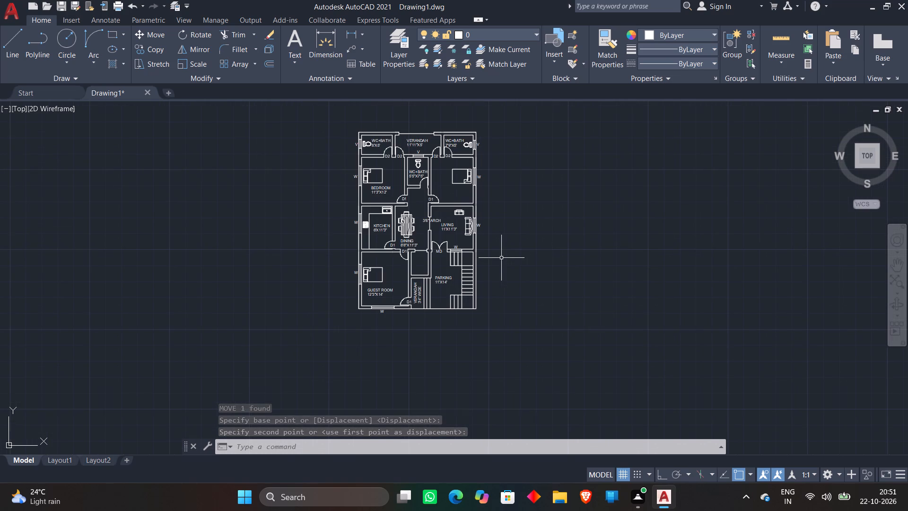
scroll(466, 164, "up", 2)
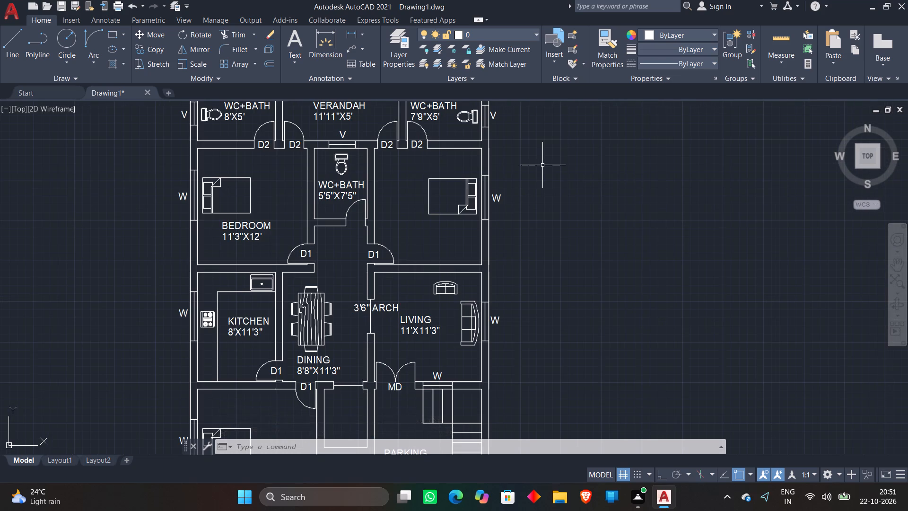
scroll(542, 165, "down", 1)
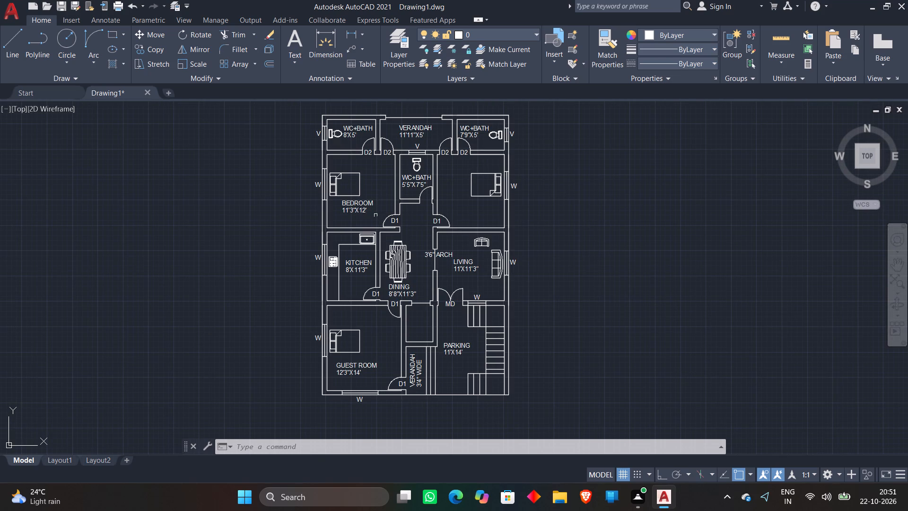
scroll(375, 215, "up", 1)
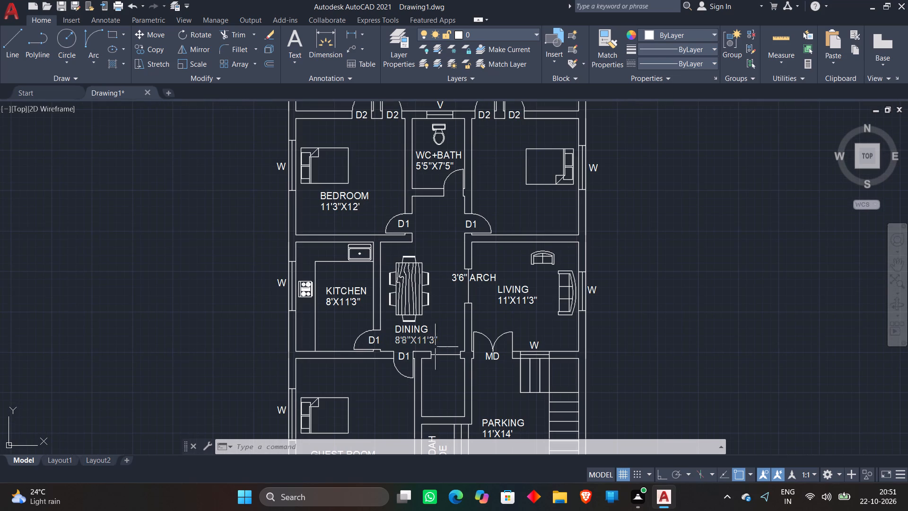
left_click(535, 316)
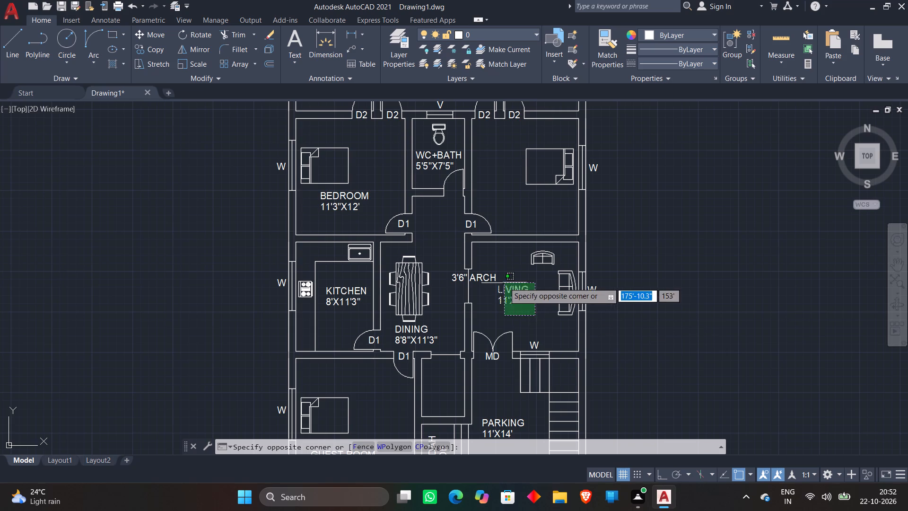
left_click(504, 282)
key("ctrl+c")
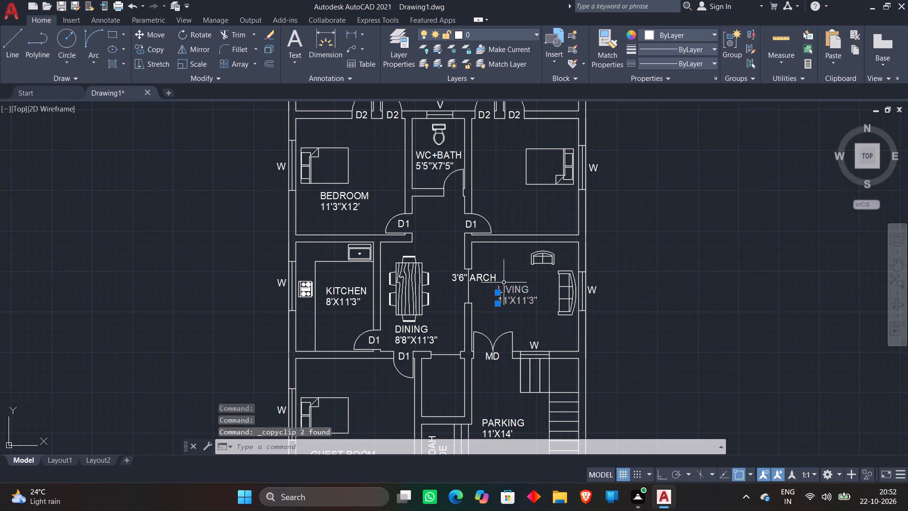
key("ctrl+v")
scroll(441, 381, "up", 2)
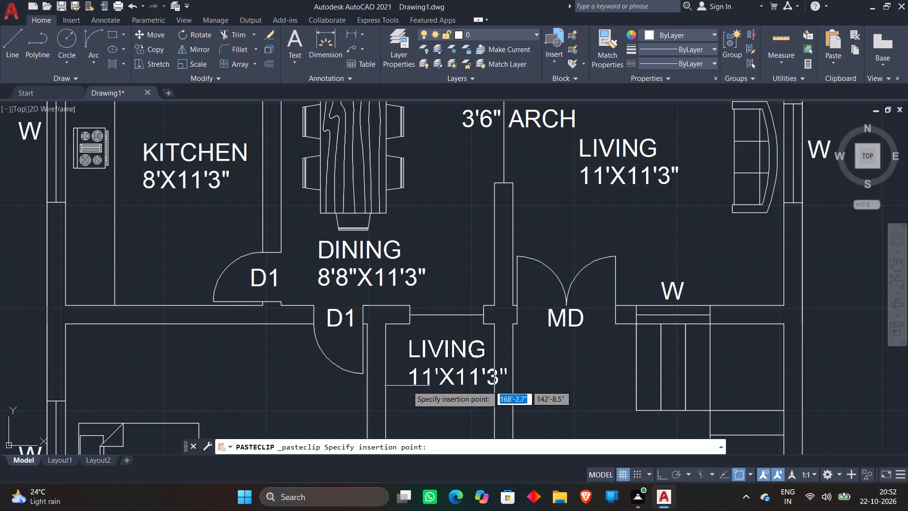
middle_click_drag(407, 386, 402, 287)
left_click(384, 323)
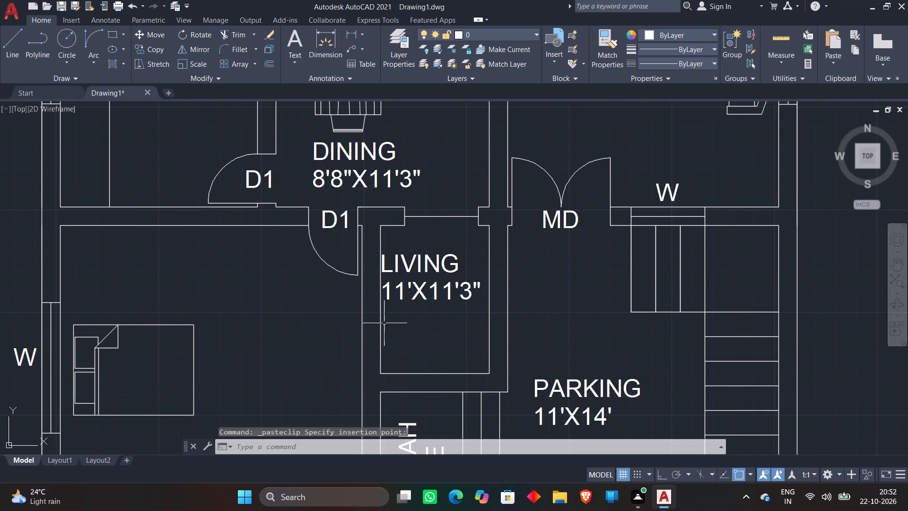
Move the pasted two-line label down and slightly inward, nearer the middle of the small room.
left_click(393, 246)
left_click(469, 323)
left_click(464, 315)
left_click(428, 270)
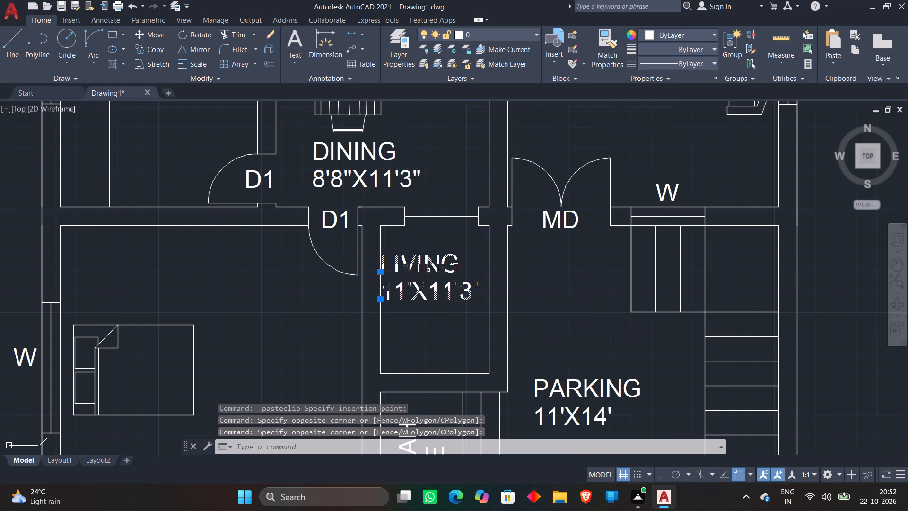
key("m")
key("space")
left_click(420, 274)
left_click(429, 303)
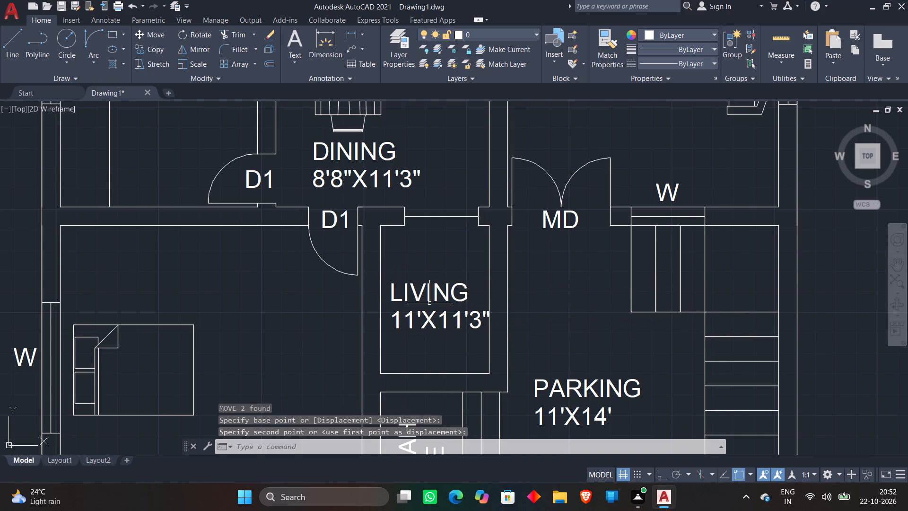
Change the copied label's room name to PUJAROOM.
double_click(427, 294)
key("BackSpace")
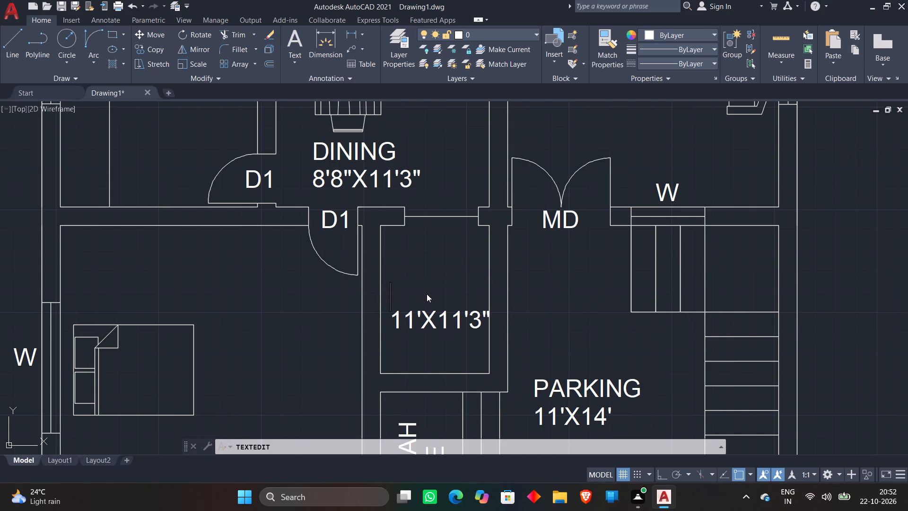
type("PUJ")
type("A")
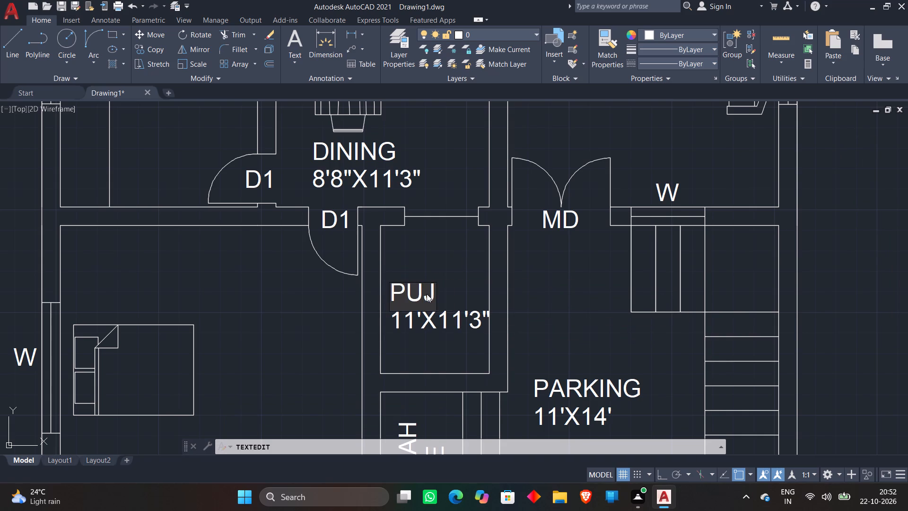
key("space")
key("BackSpace")
type("ROOM")
key("Return")
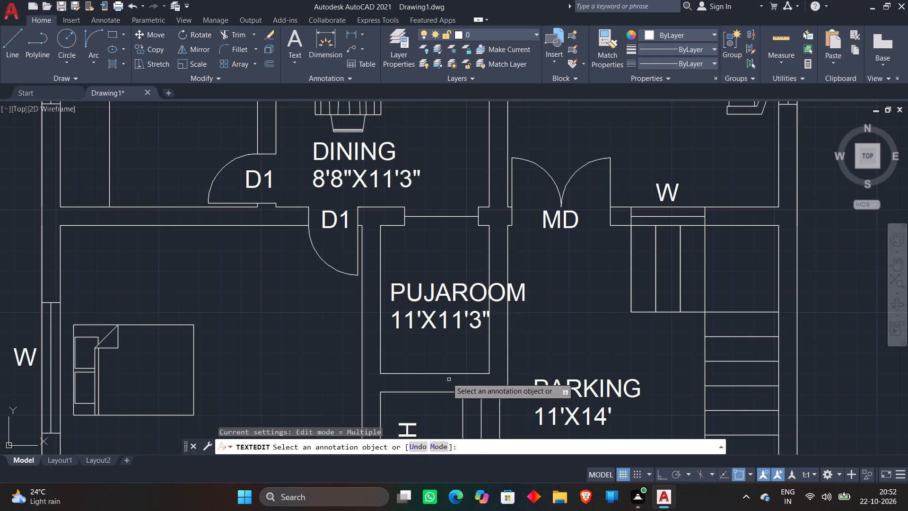
key("Escape")
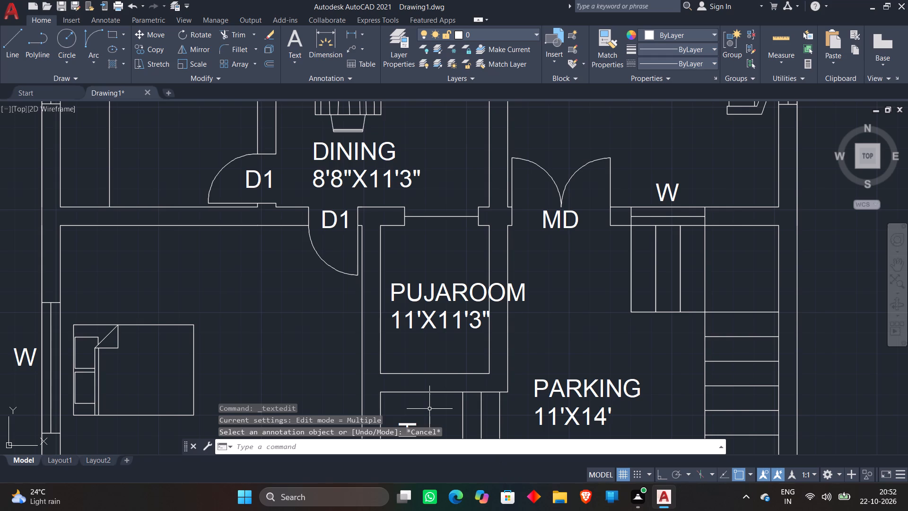
Change the size line under PUJAROOM to 4'5"X6'.
double_click(442, 327)
triple_click(445, 324)
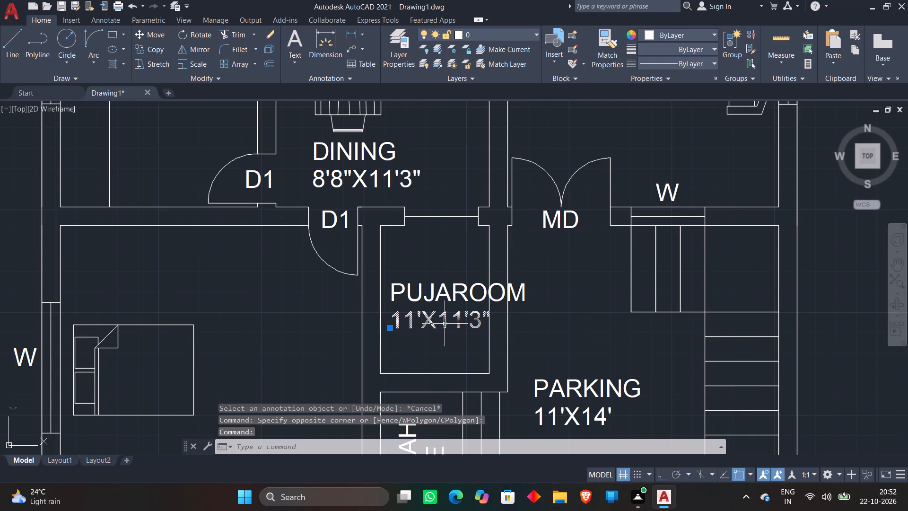
double_click(445, 324)
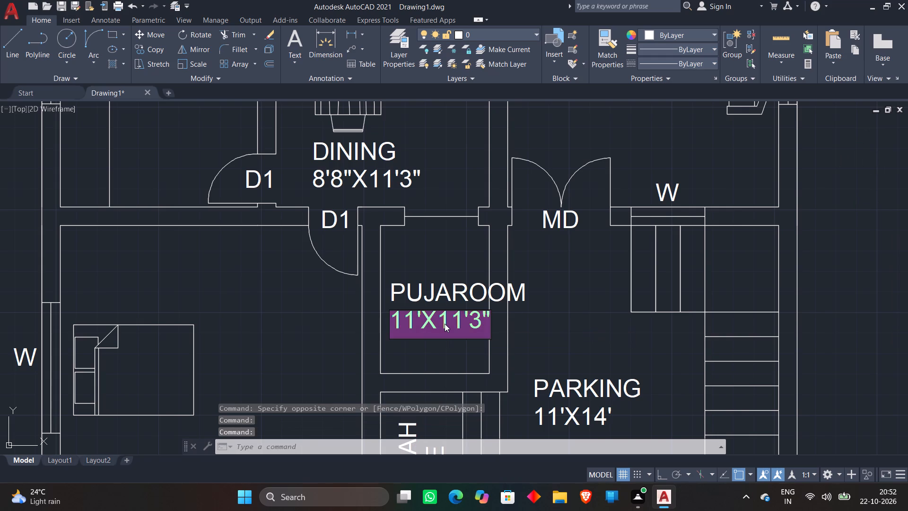
key("BackSpace")
type("4'5")
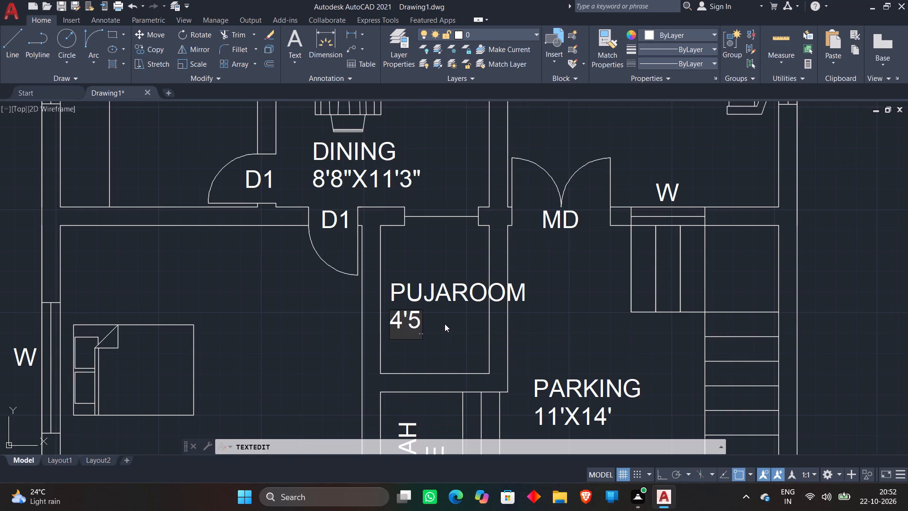
type("\"X6")
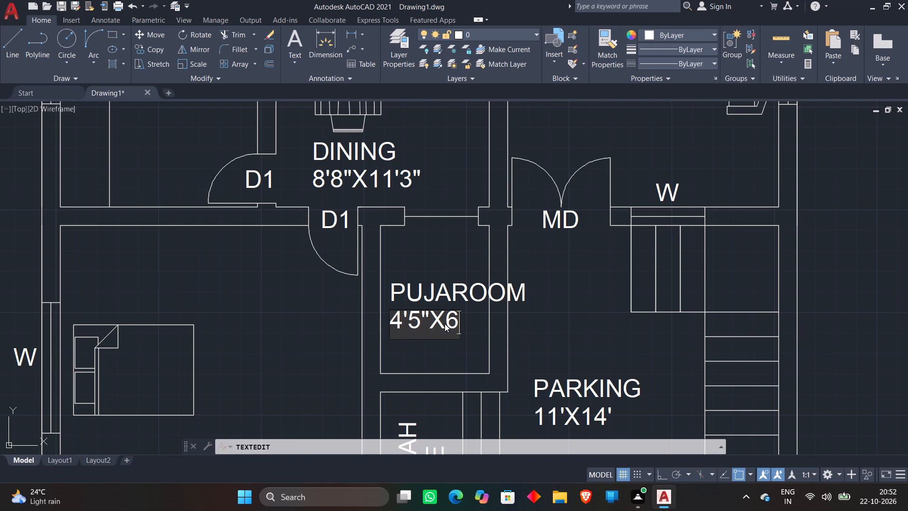
key("apostrophe")
key("Return")
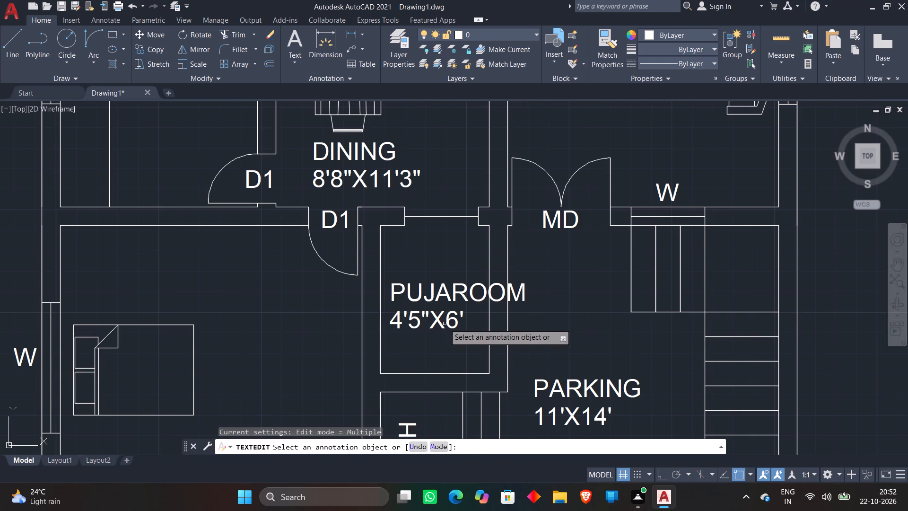
key("Escape")
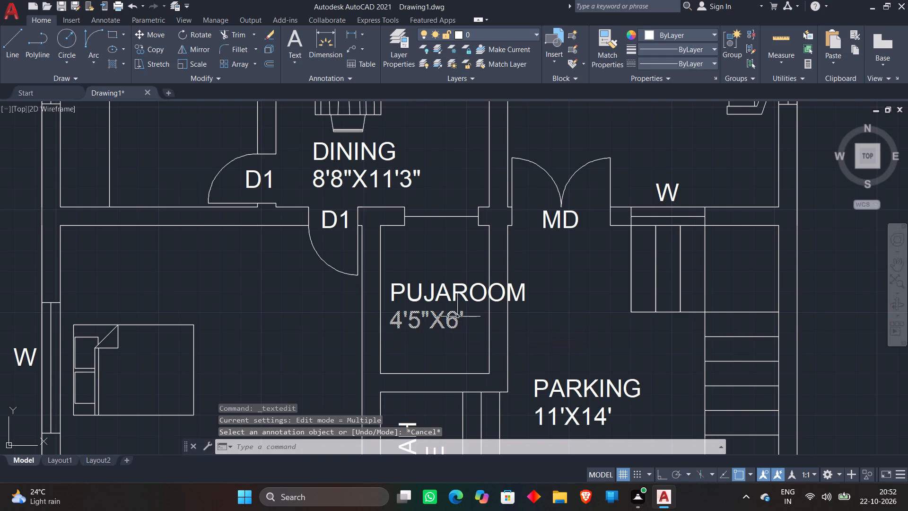
Scale both lines of the PUJAROOM label down by a factor of about 0.7 so they fit the small room.
left_click(462, 334)
left_click(402, 281)
right_click(412, 281)
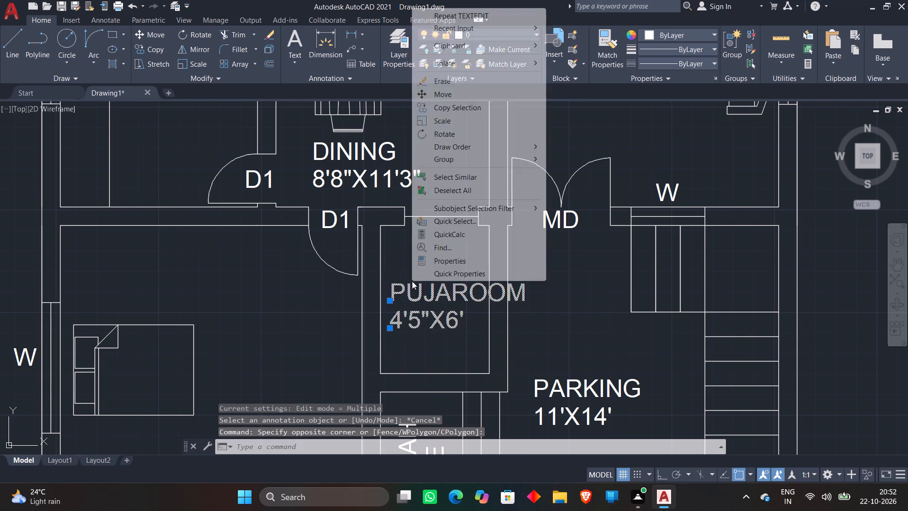
left_click(448, 123)
left_click(436, 318)
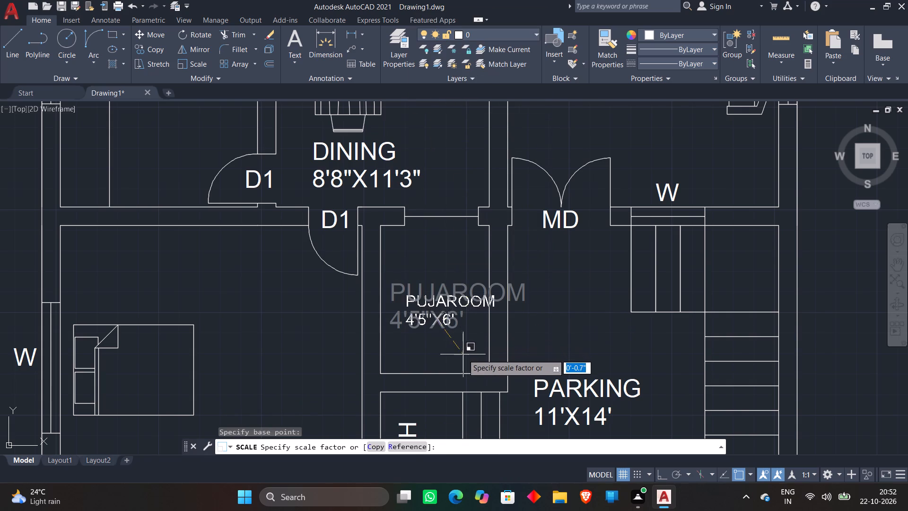
left_click(463, 354)
Move the PUJAROOM name slightly up and left so it sits centred between the small room's side walls.
left_click(445, 301)
type("M")
key("space")
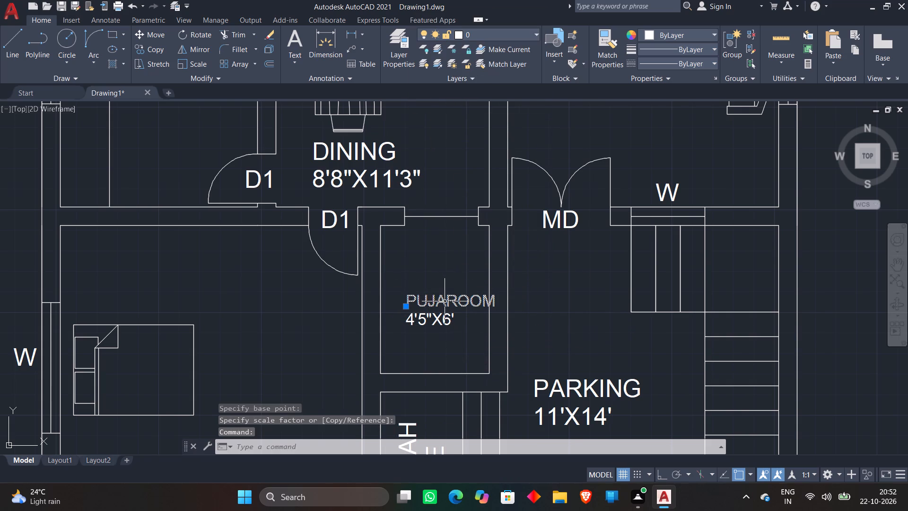
left_click(445, 301)
scroll(445, 301, "up", 3)
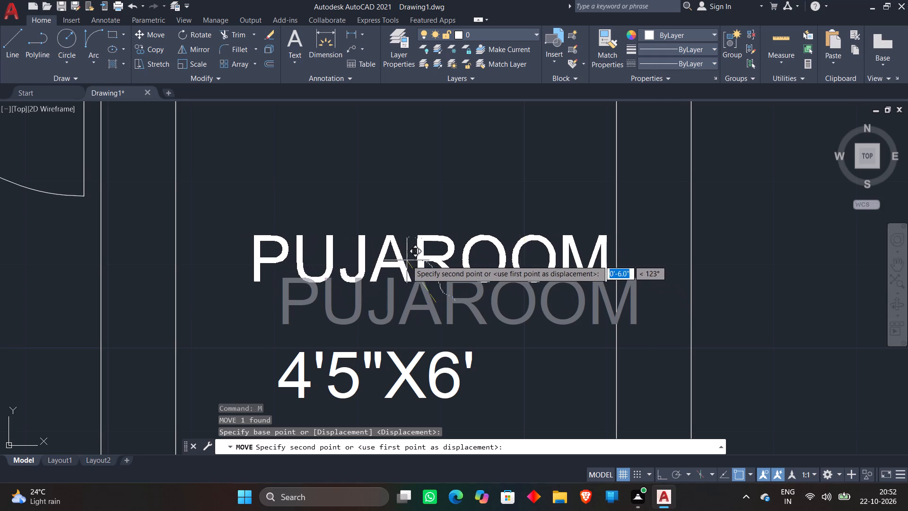
left_click(365, 257)
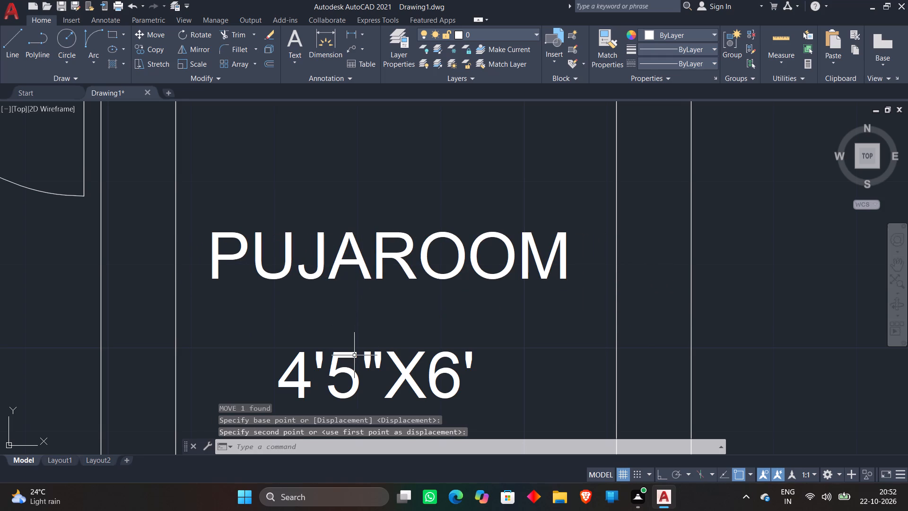
Move the 4'5"X6' size line up so it sits closely beneath the PUJAROOM name.
left_click(354, 355)
left_click(342, 358)
left_click(305, 360)
key("m")
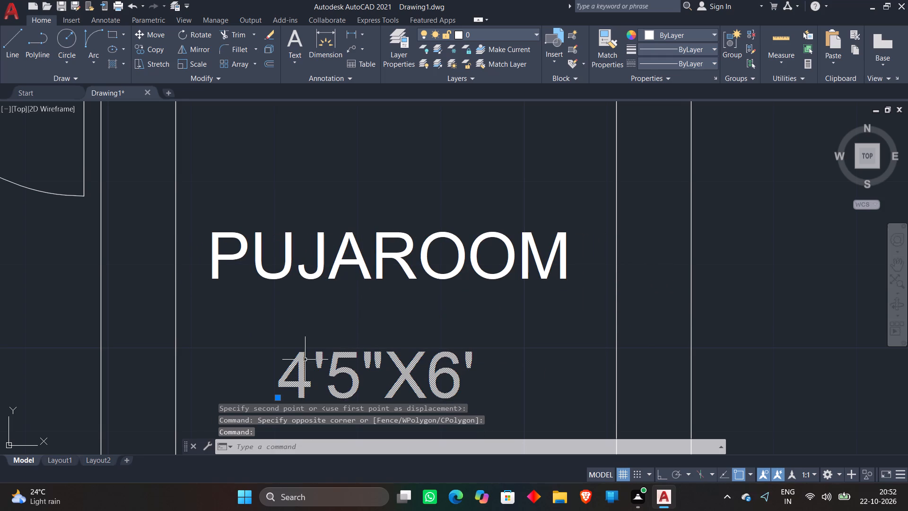
key("space")
left_click(341, 362)
left_click(330, 311)
Copy the entire floor plan horizontally to the right with Ortho on, leaving a clear gap beside the original.
scroll(331, 311, "down", 4)
scroll(381, 294, "down", 2)
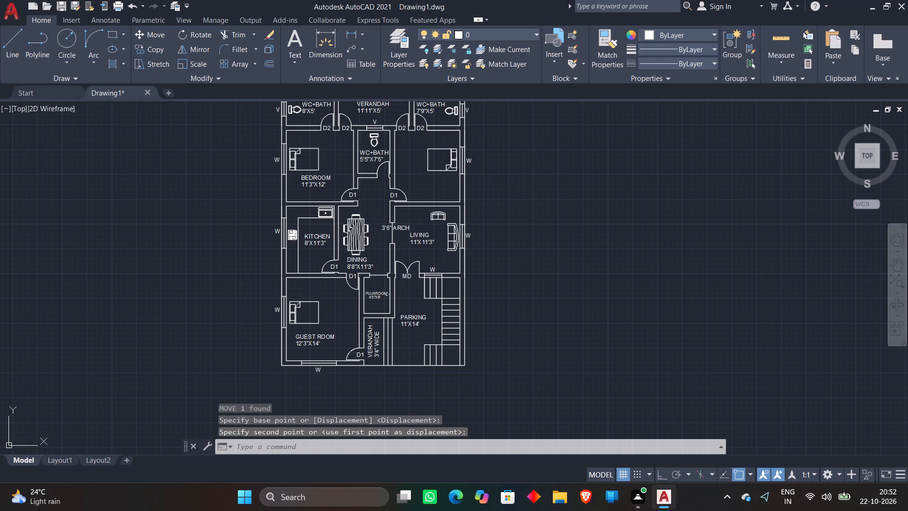
scroll(608, 314, "down", 1)
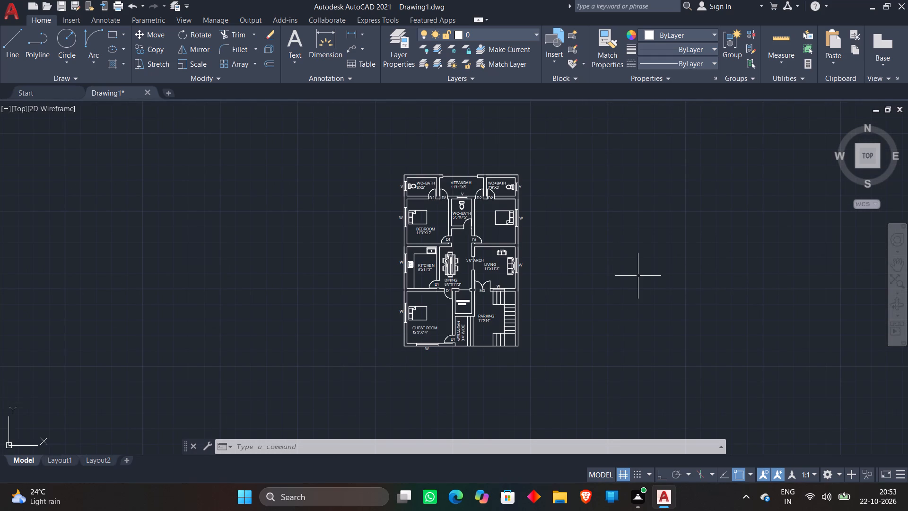
scroll(638, 276, "down", 2)
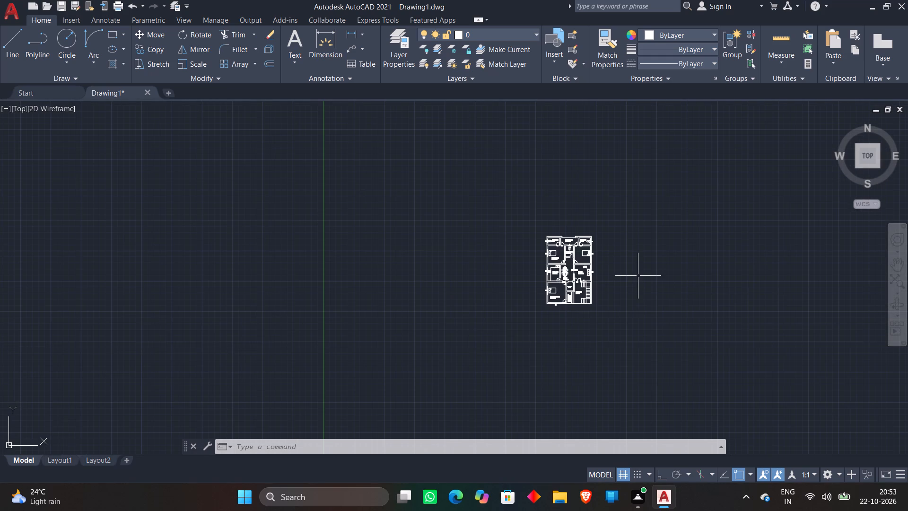
left_click(603, 323)
left_click(489, 176)
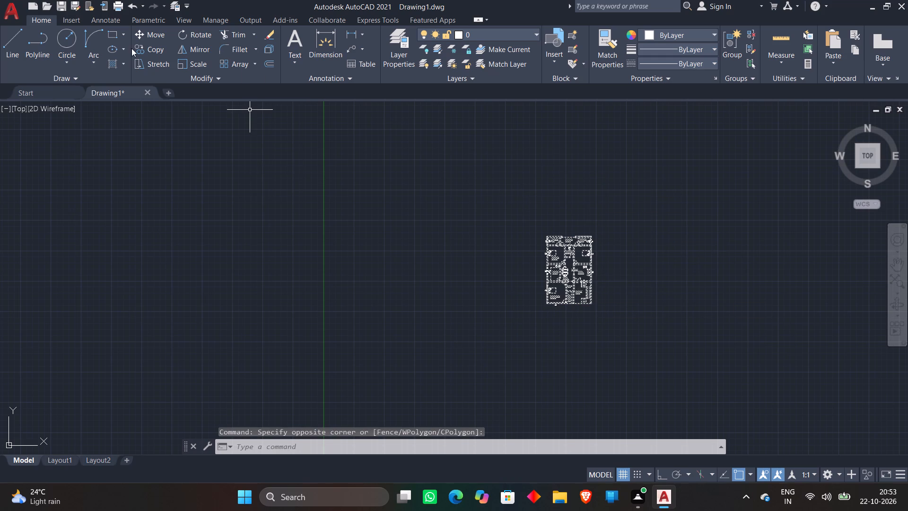
left_click(140, 47)
left_click(555, 264)
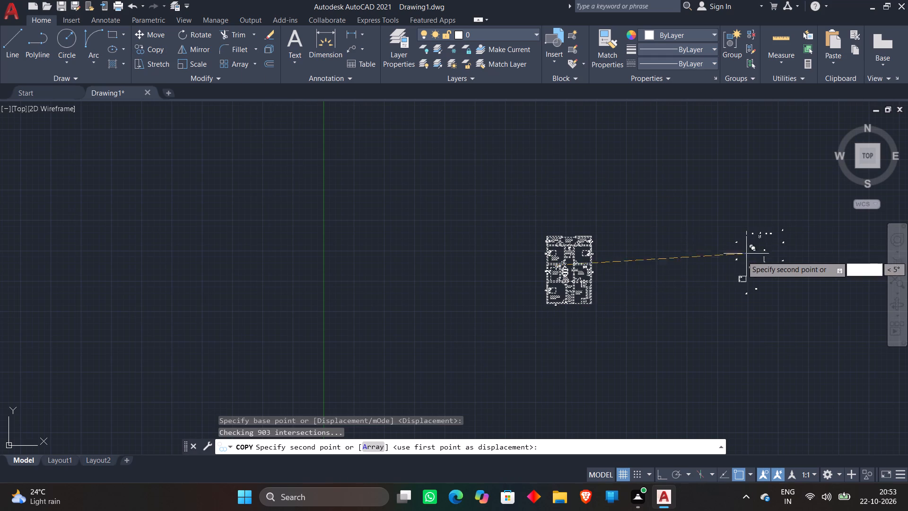
key("F8")
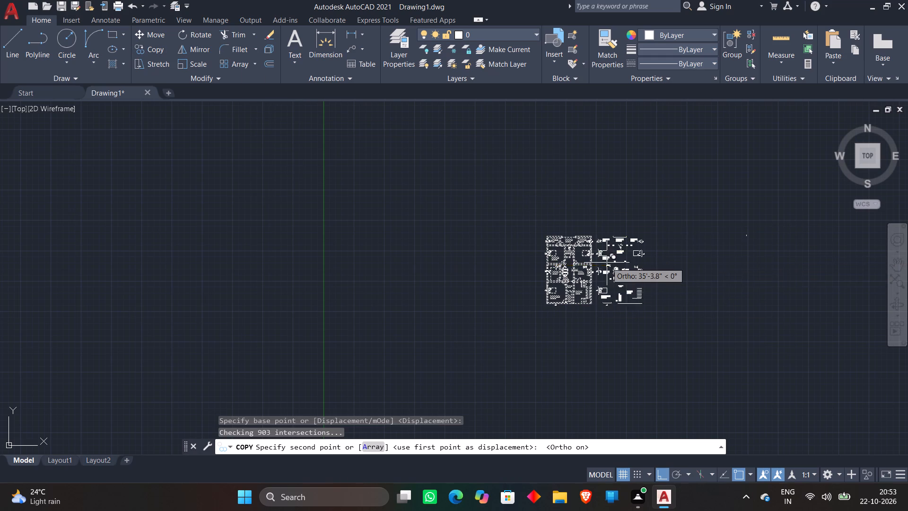
scroll(613, 263, "up", 3)
left_click(657, 258)
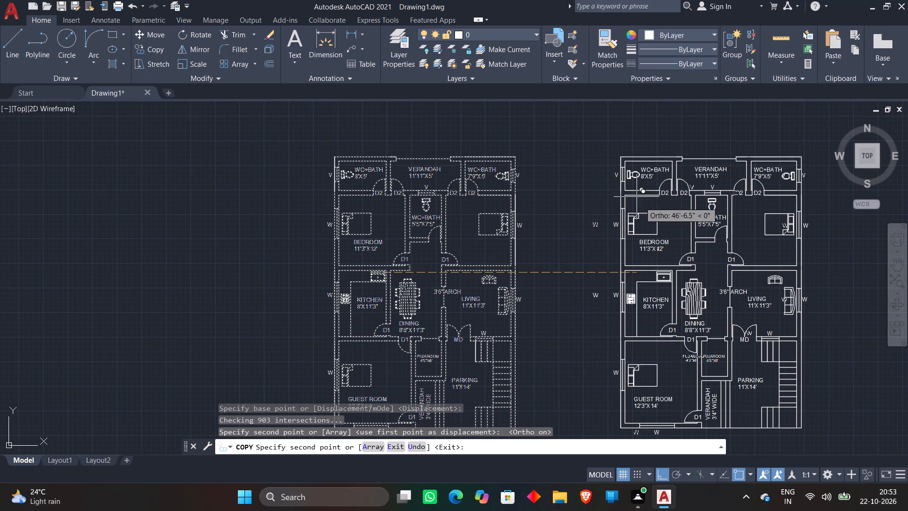
key("Escape")
Delete the two-line PARKING 11'X14' label from the copied plan.
scroll(567, 209, "down", 1)
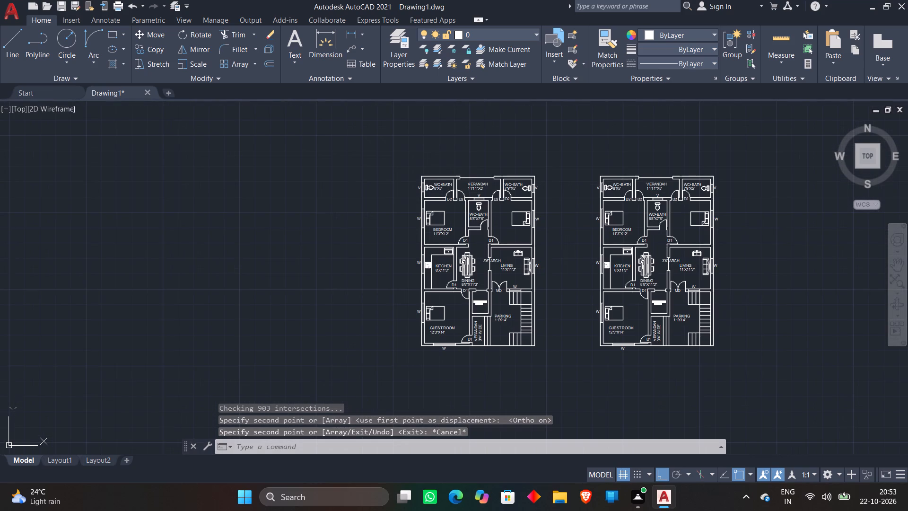
middle_click_drag(740, 335, 725, 306)
scroll(667, 290, "up", 3)
left_click(670, 321)
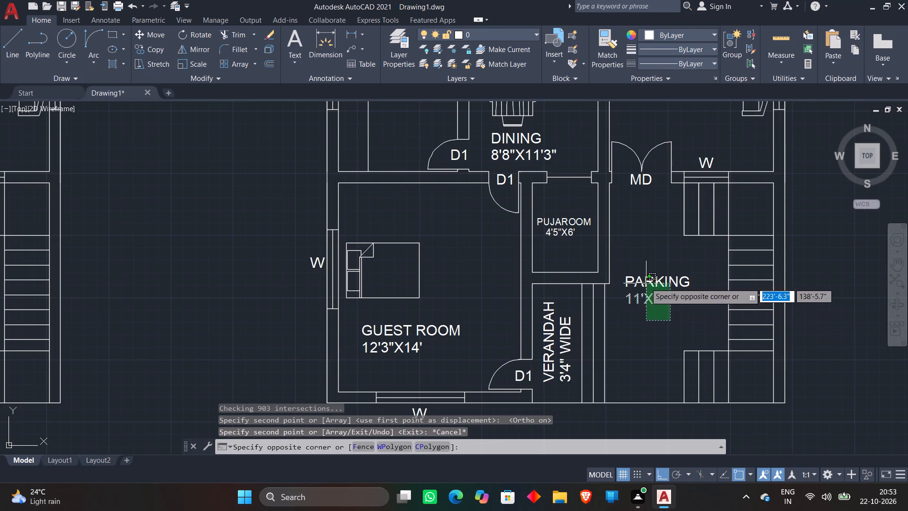
left_click(641, 272)
key("Delete")
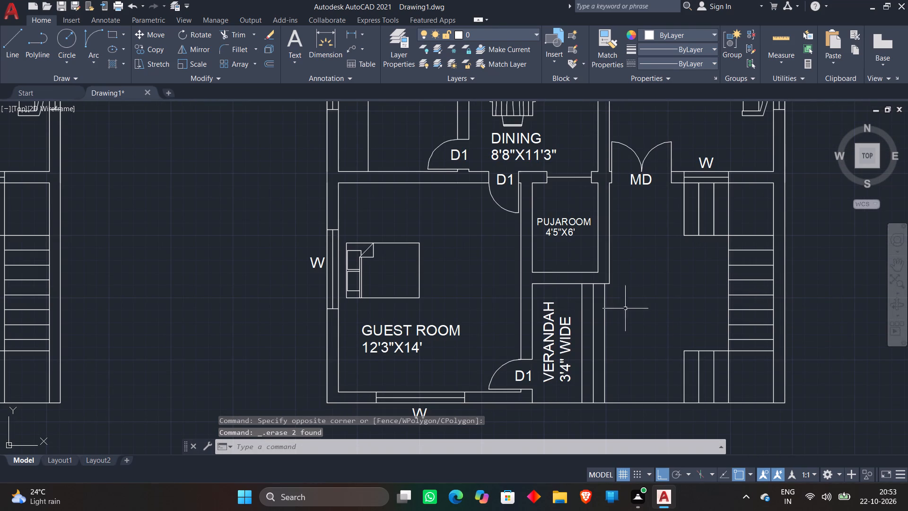
Delete the VERANDAH 3'4" WIDE label and the three vertical step lines beside it from the copied plan.
left_click(540, 305)
key("Delete")
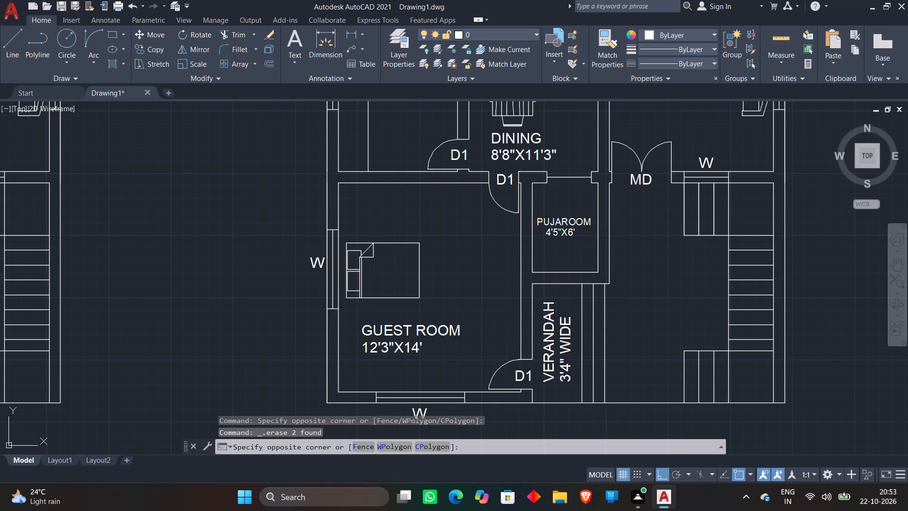
left_click(622, 383)
left_click(620, 381)
left_click(575, 332)
key("Delete")
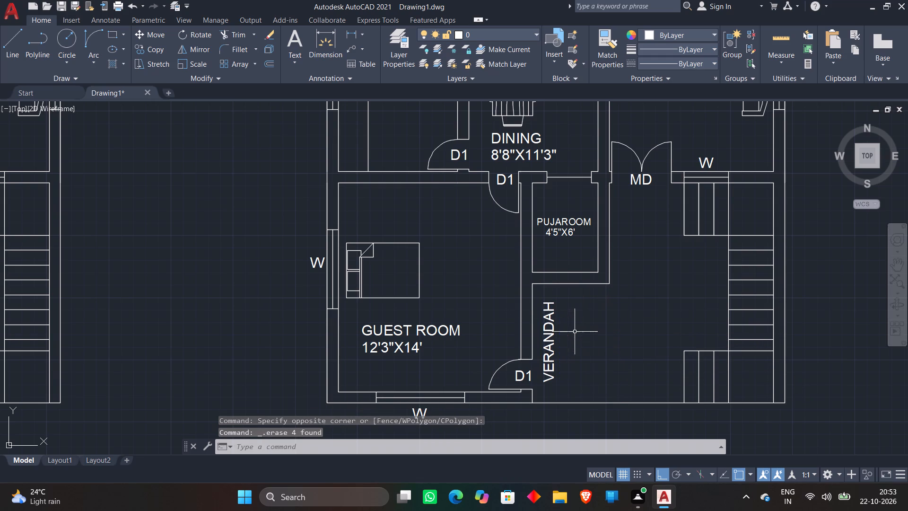
left_click(555, 335)
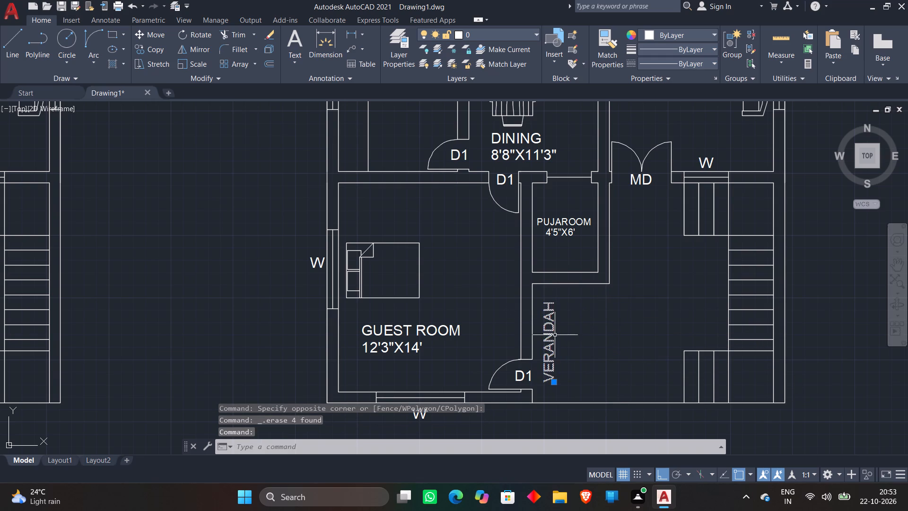
key("Delete")
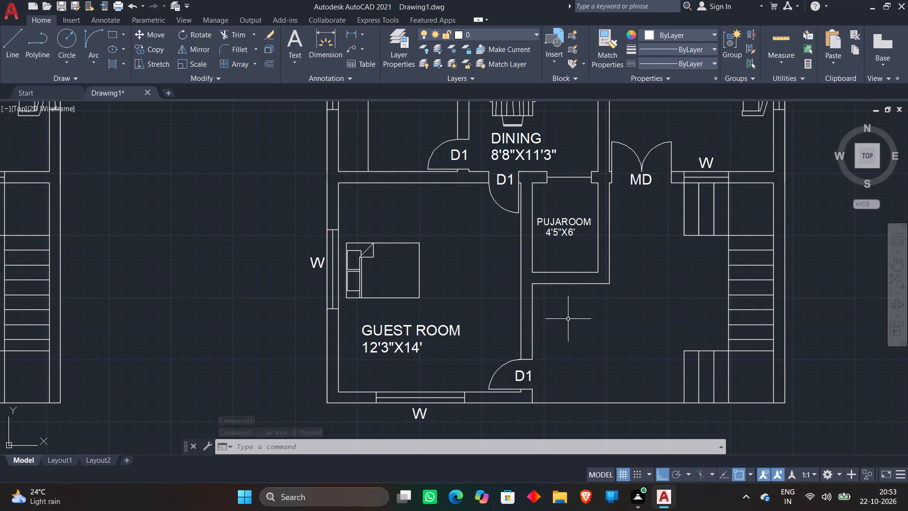
Draw two short vertical lines across the wall between the pujaroom and the verandah in the original plan.
scroll(568, 319, "down", 1)
scroll(100, 291, "up", 2)
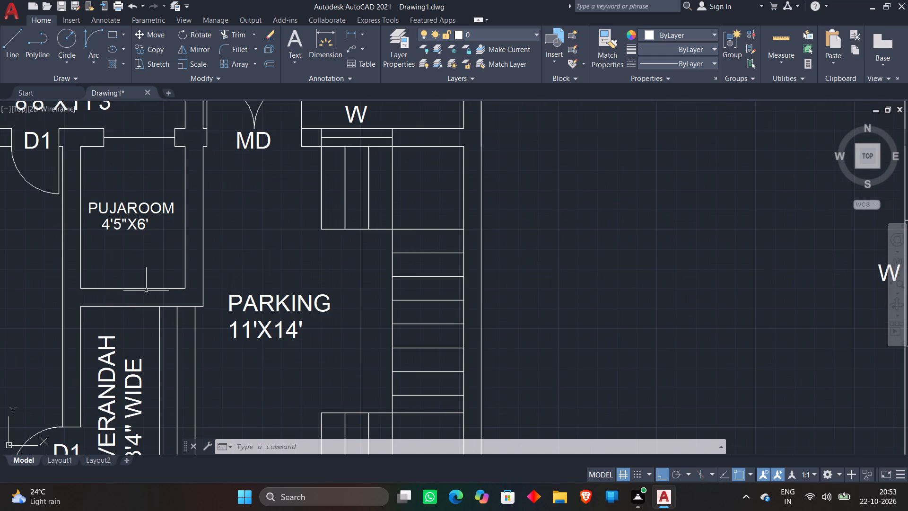
type("L")
key("space")
scroll(105, 279, "up", 2)
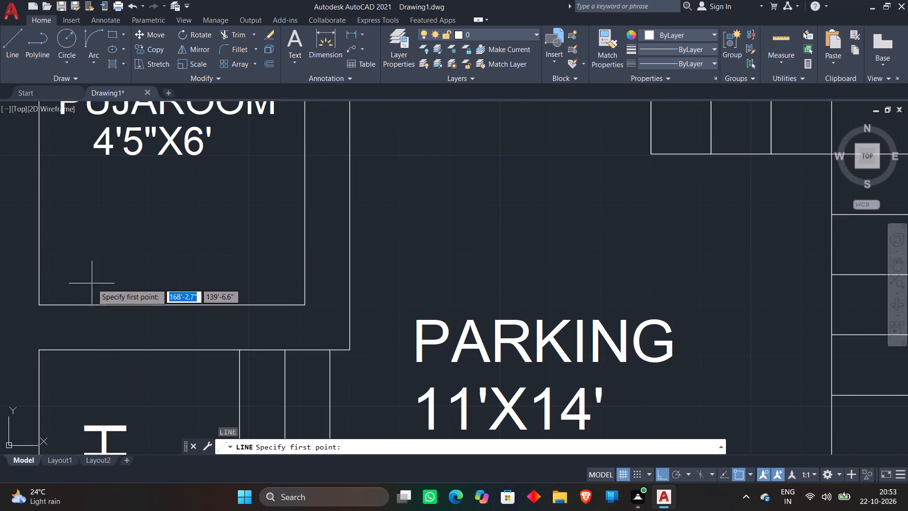
left_click(87, 285)
left_click(93, 368)
key("space")
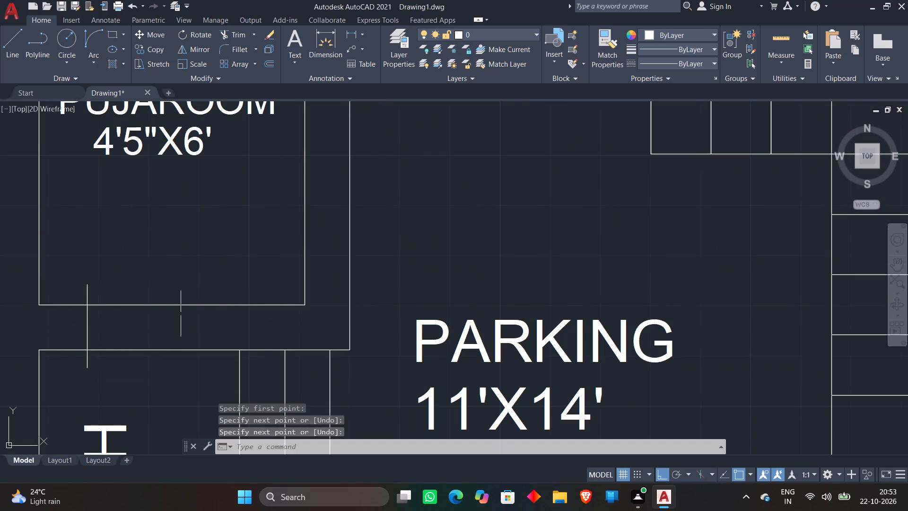
key("space")
left_click(209, 287)
left_click(210, 376)
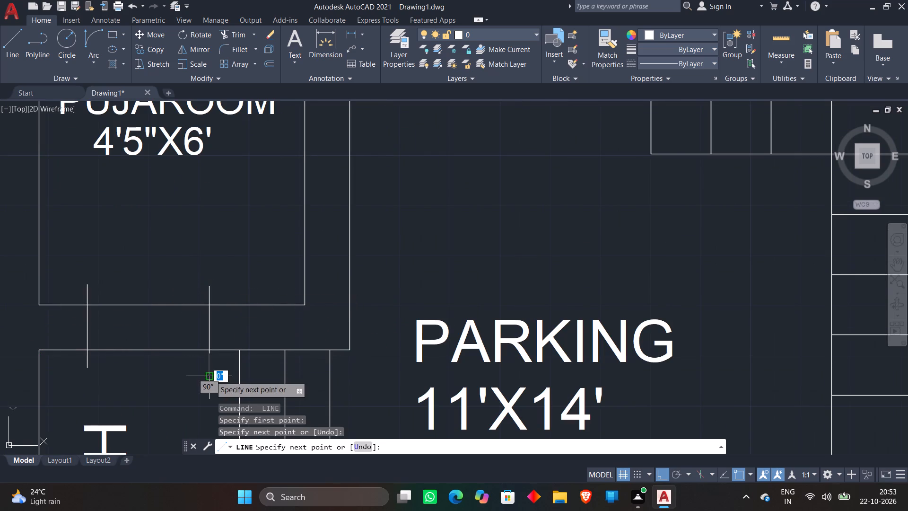
key("Escape")
Trim the ends of both short vertical lines that project above and below the pujaroom's lower wall.
type("TR")
key("space")
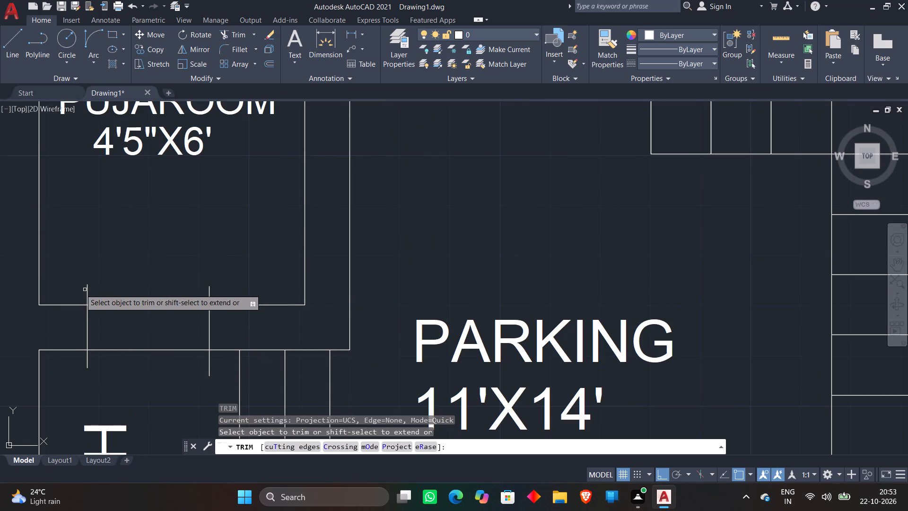
left_click(84, 292)
left_click(217, 294)
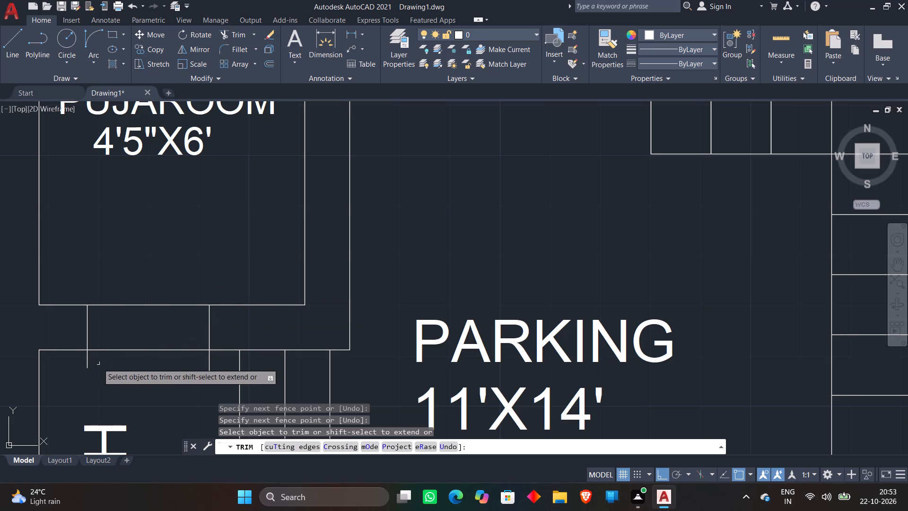
left_click(81, 359)
left_click(218, 368)
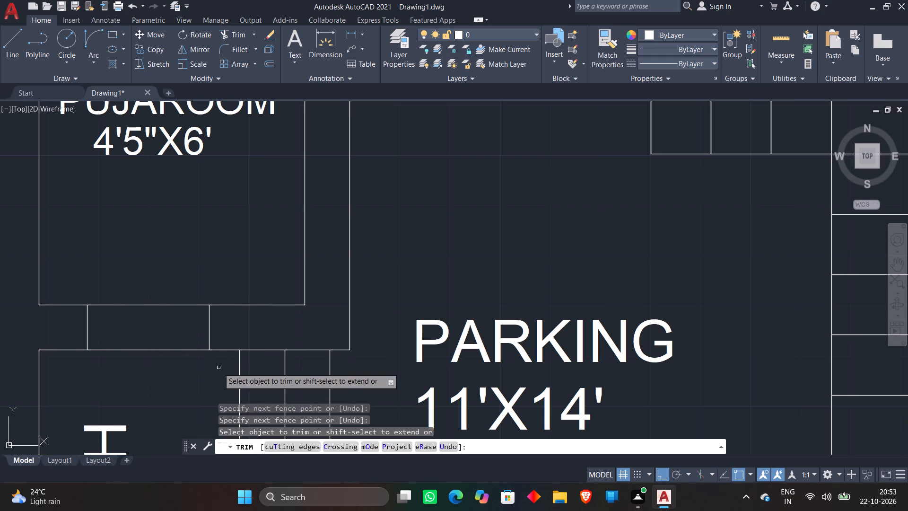
key("Escape")
Draw a short horizontal centre line in the original plan's pujaroom wall opening and extend it to the opposite opening edge.
key("l")
key("space")
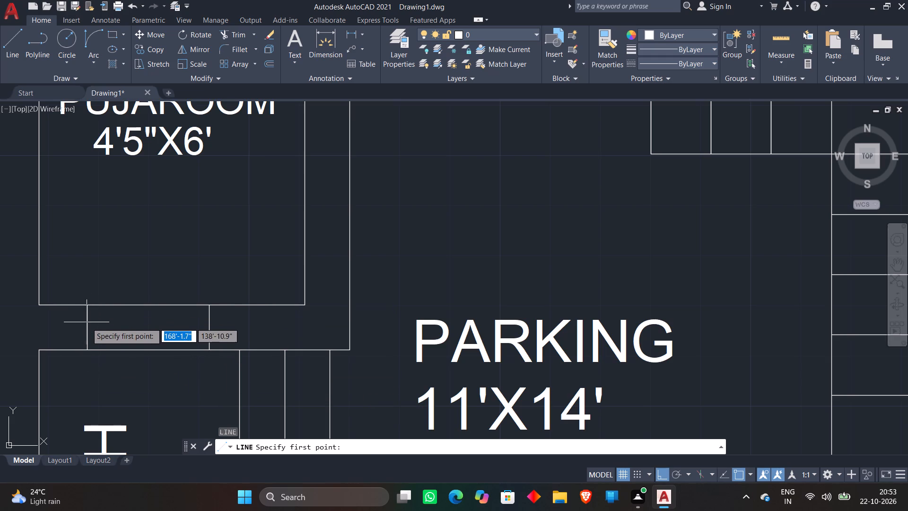
left_click(85, 326)
left_click(113, 326)
key("Escape")
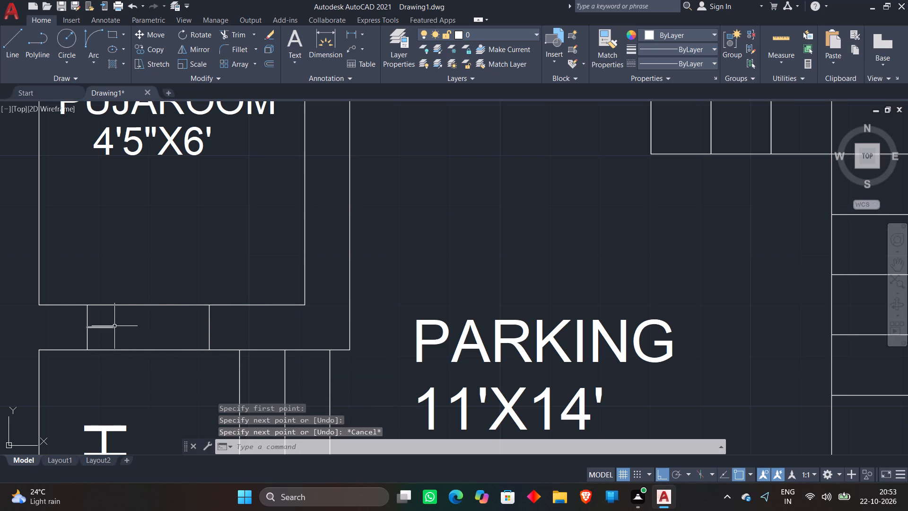
type("EX")
key("space")
left_click(115, 326)
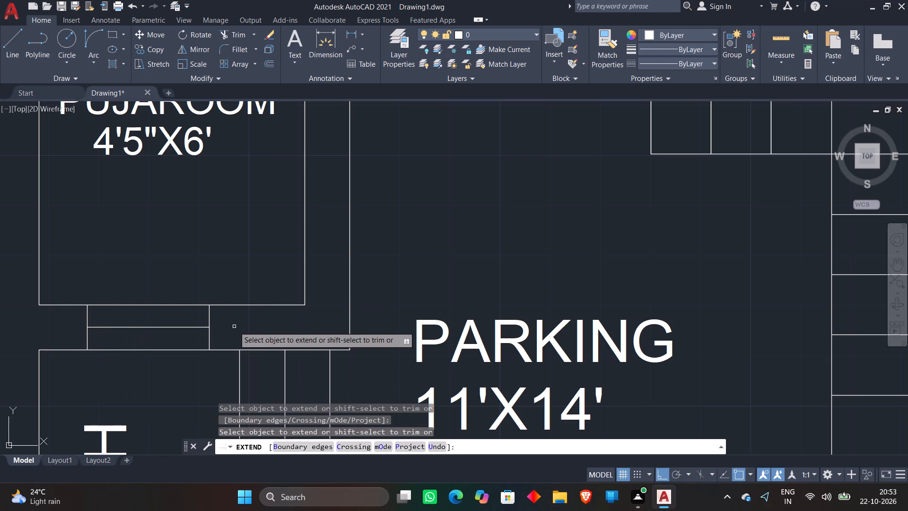
key("Escape")
Draw two short vertical lines across the pujaroom's lower wall in the copied plan.
scroll(261, 314, "down", 2)
scroll(521, 307, "down", 2)
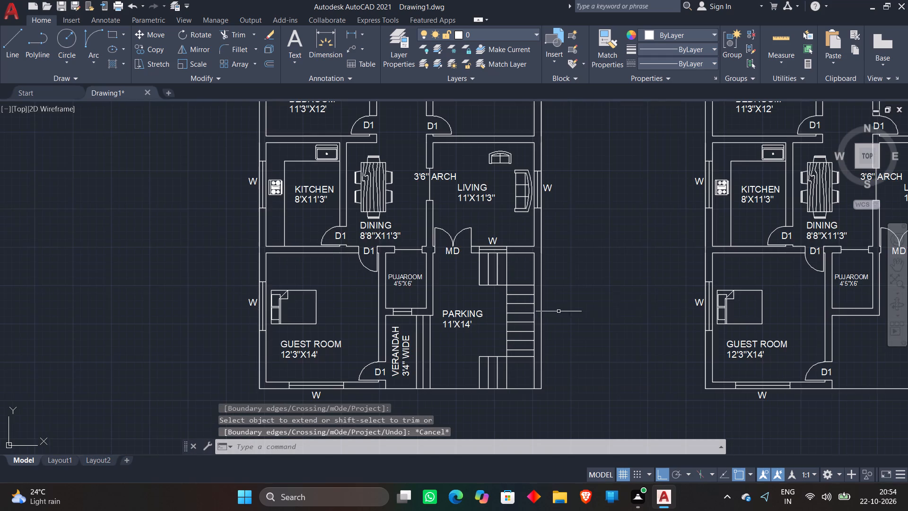
middle_click_drag(636, 305, 463, 312)
scroll(701, 328, "up", 3)
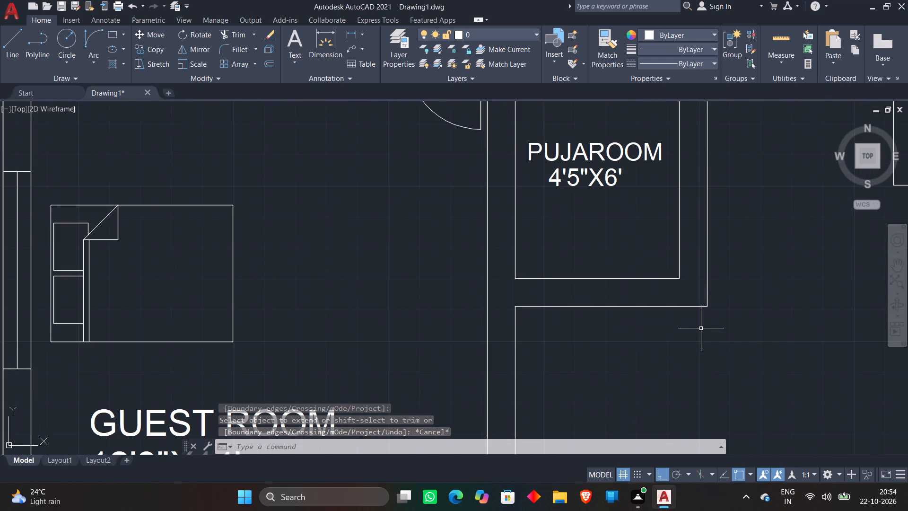
key("l")
key("space")
left_click(550, 259)
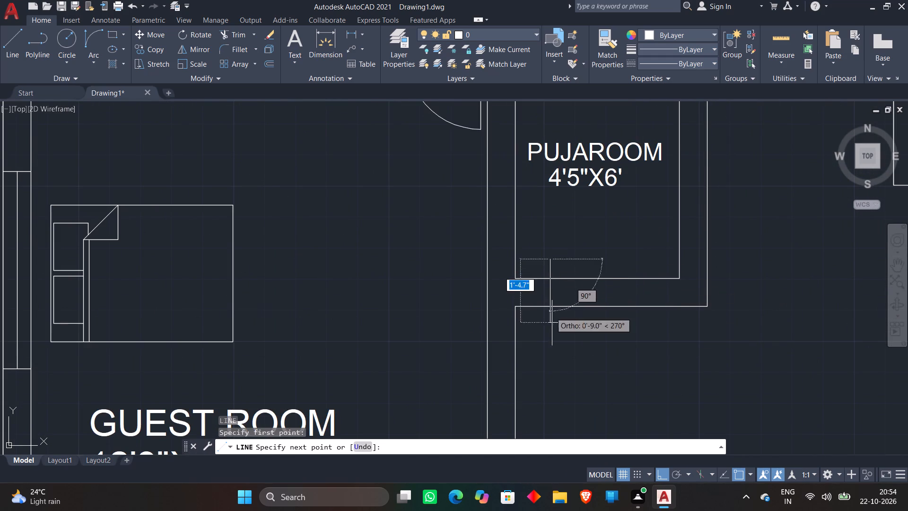
left_click(553, 326)
key("Escape")
key("space")
left_click(642, 263)
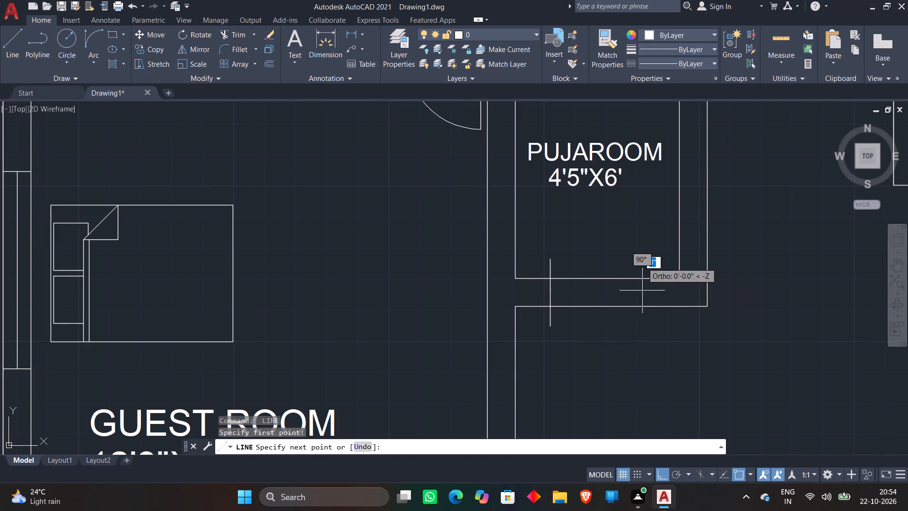
left_click(645, 338)
key("Escape")
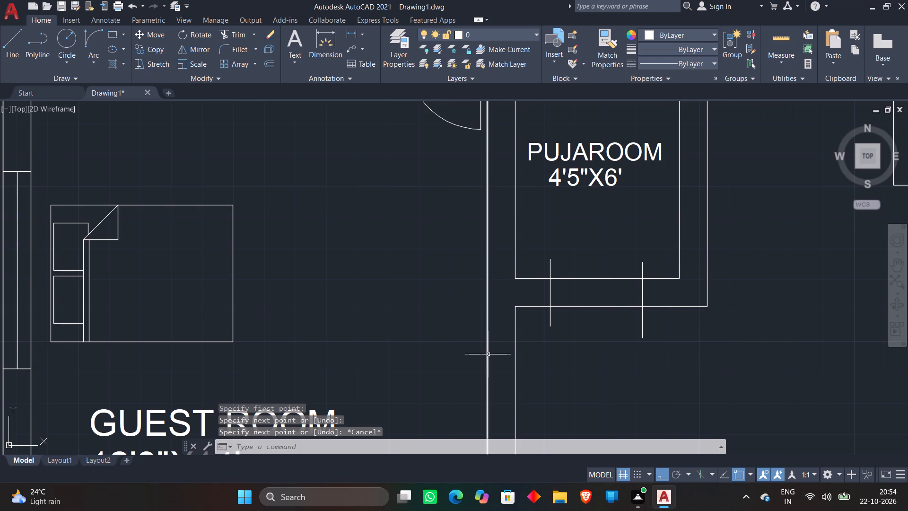
Trim the ends of both vertical lines that project above and below the copied pujaroom's lower wall.
type("TR")
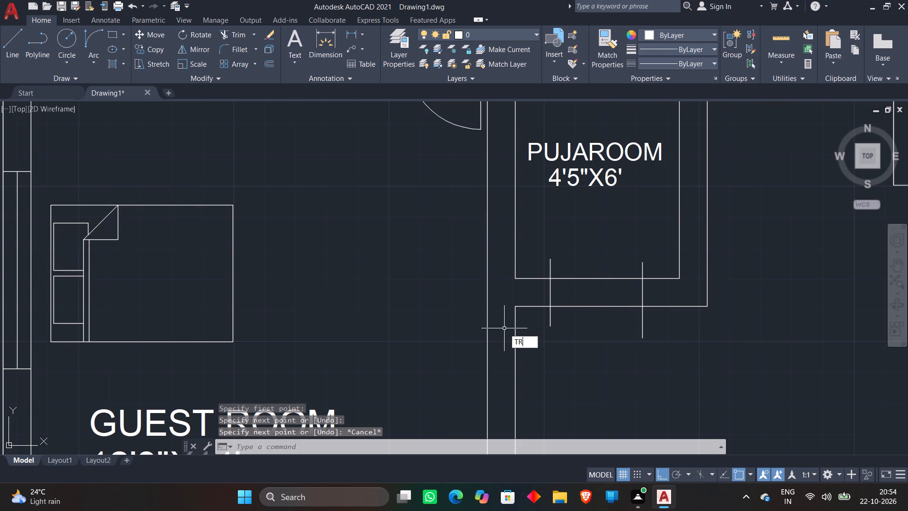
key("space")
left_click(542, 269)
left_click(647, 264)
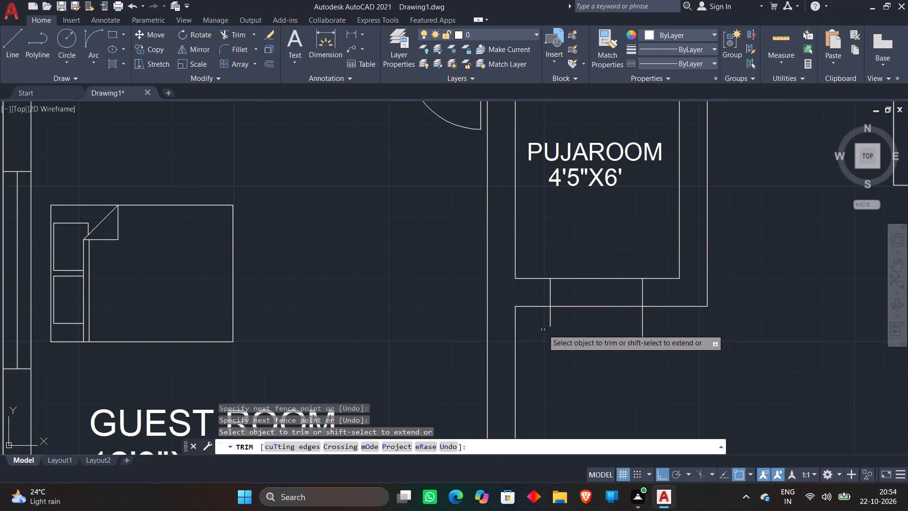
left_click(543, 321)
left_click(676, 326)
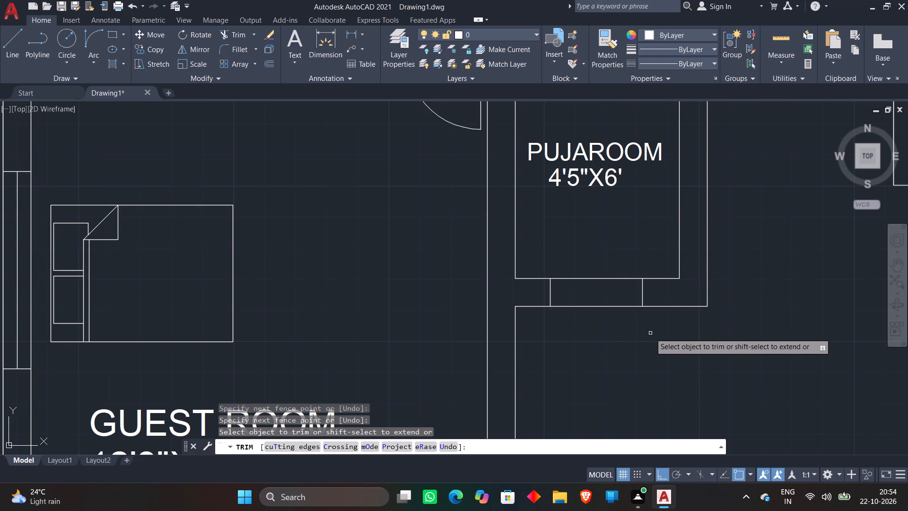
key("Escape")
Draw a short horizontal centre line in the copied pujaroom's wall opening and extend it to the opposite opening edge.
key("l")
key("space")
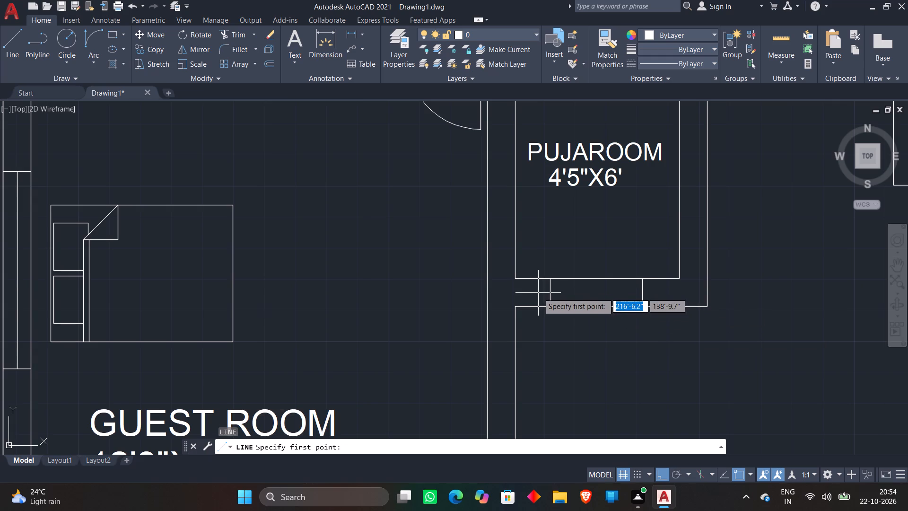
left_click(551, 291)
left_click(566, 291)
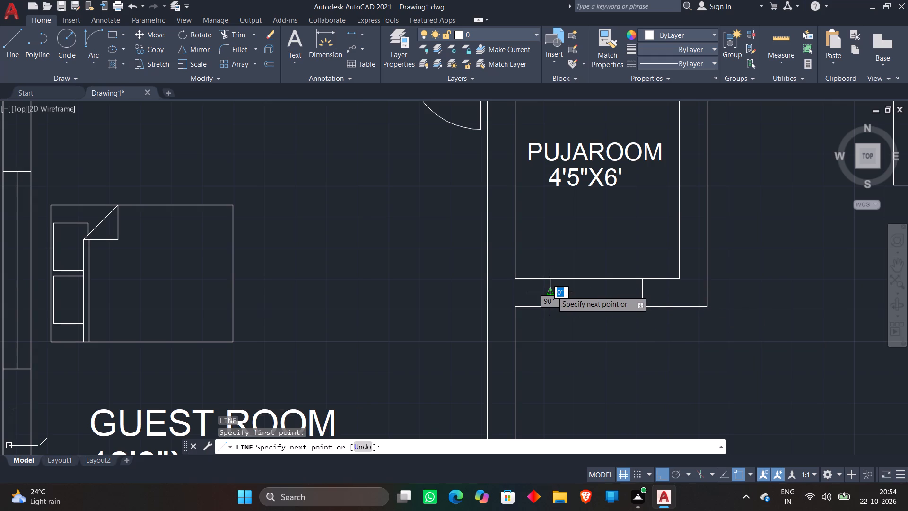
left_click(569, 290)
key("Escape")
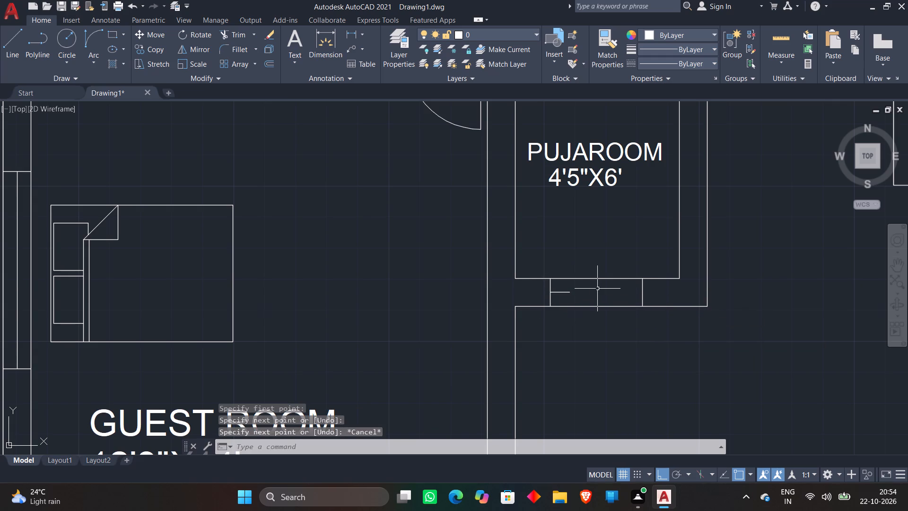
key("e")
key("c")
key("BackSpace")
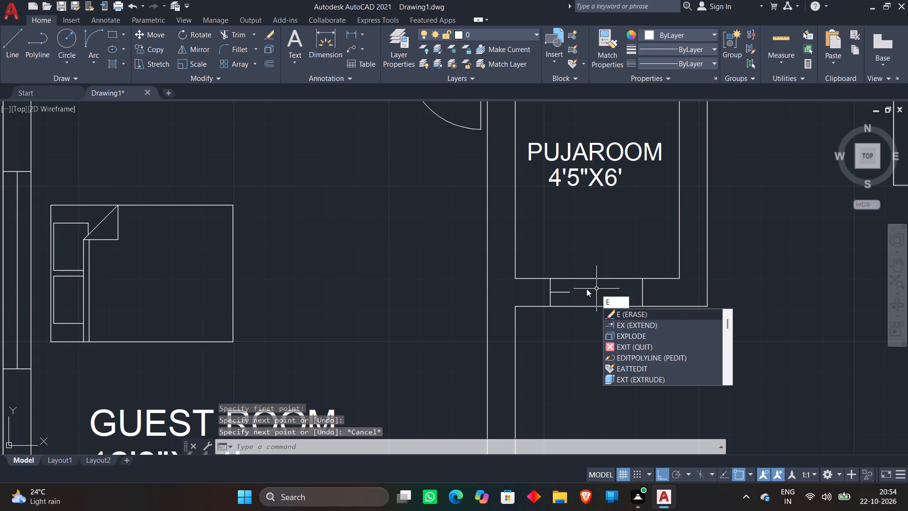
key("x")
key("space")
left_click(564, 291)
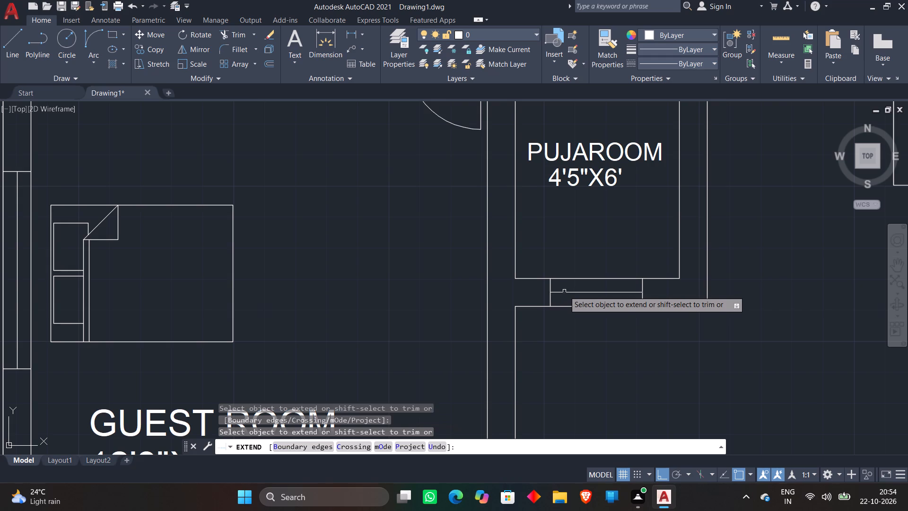
key("Escape")
Copy the V label above the central WC+BATH 5'5"X7'5" in the original plan to just below its pujaroom wall opening.
scroll(564, 291, "down", 5)
scroll(374, 150, "up", 1)
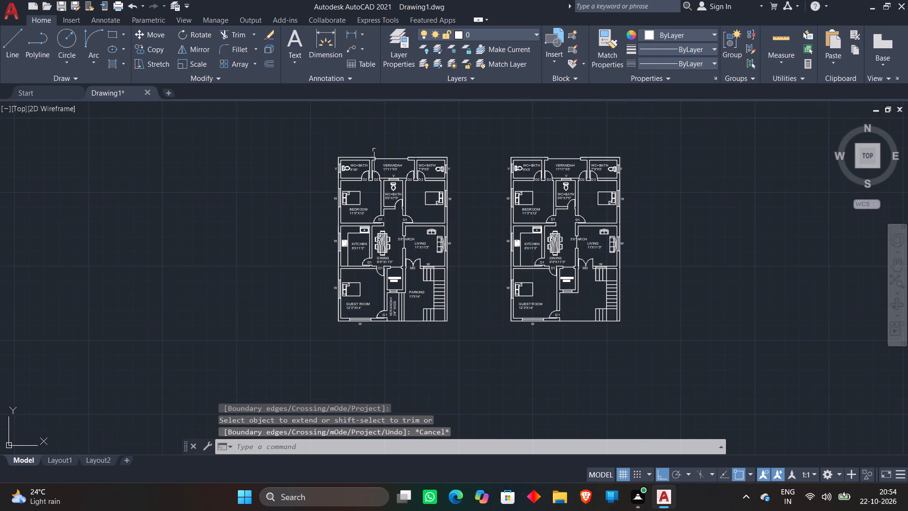
scroll(374, 150, "up", 1)
left_click(417, 214)
right_click(419, 209)
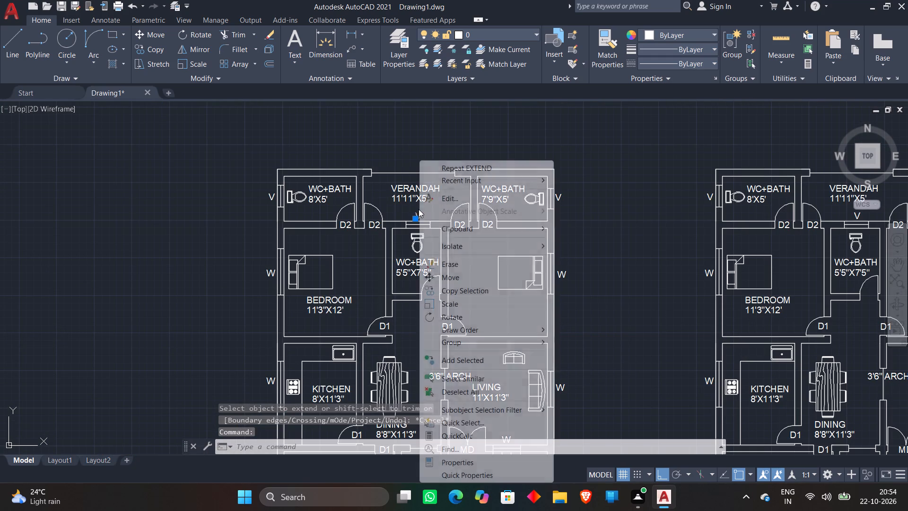
left_click(441, 291)
left_click(436, 211)
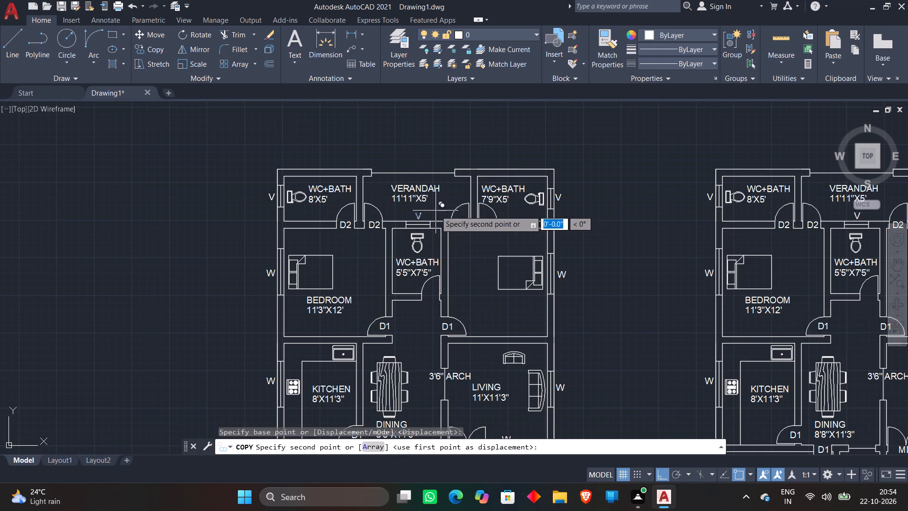
scroll(482, 307, "down", 2)
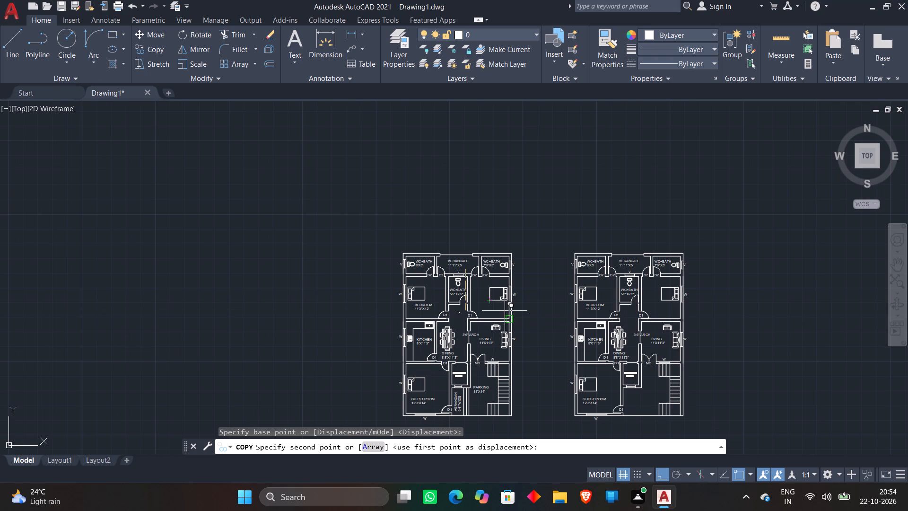
key("F8")
scroll(464, 394, "up", 4)
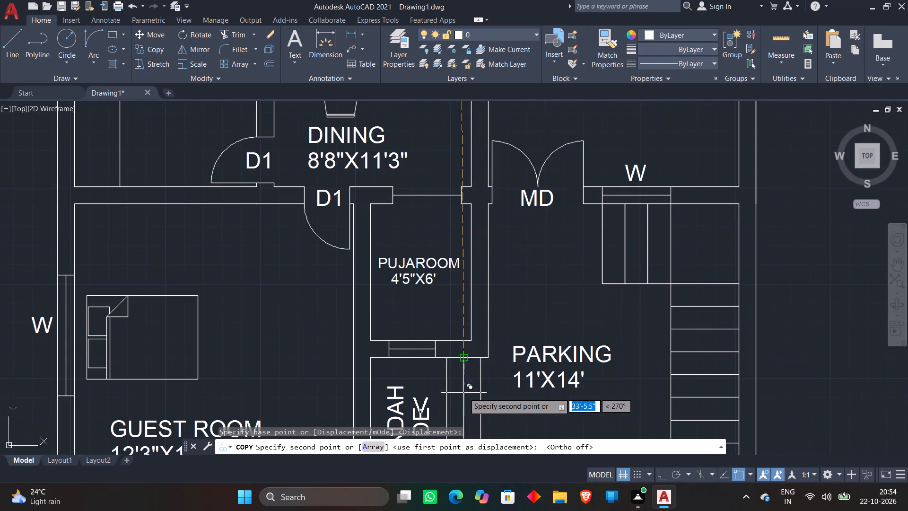
scroll(449, 389, "up", 1)
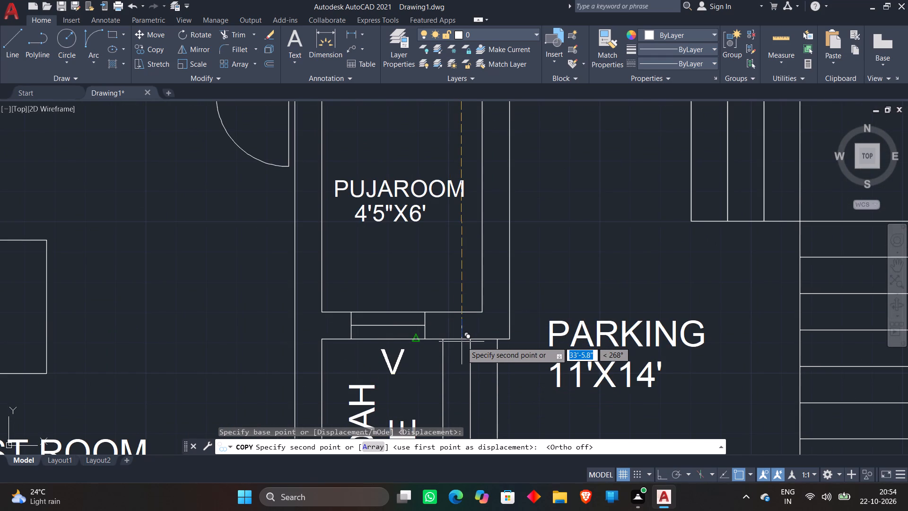
left_click(462, 342)
Place another copy of the V label below the pujaroom wall opening in the copied plan.
scroll(530, 335, "down", 4)
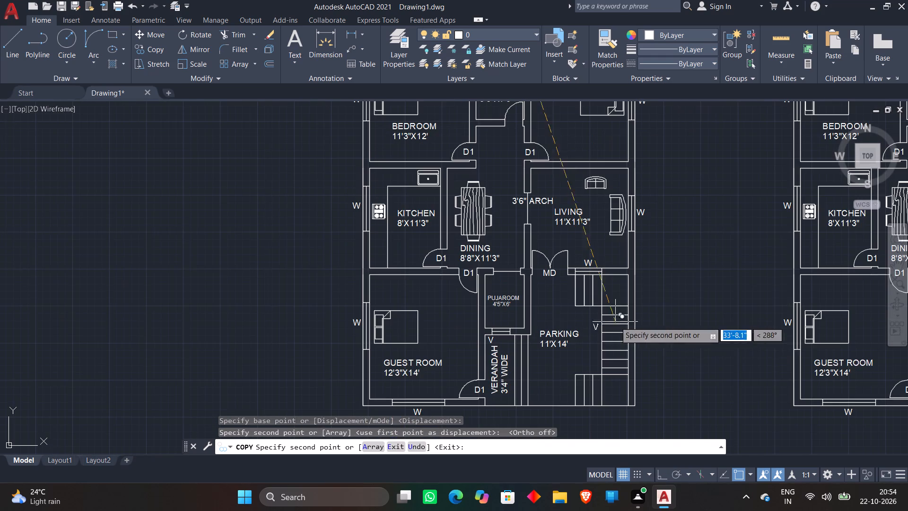
middle_click_drag(758, 349, 267, 359)
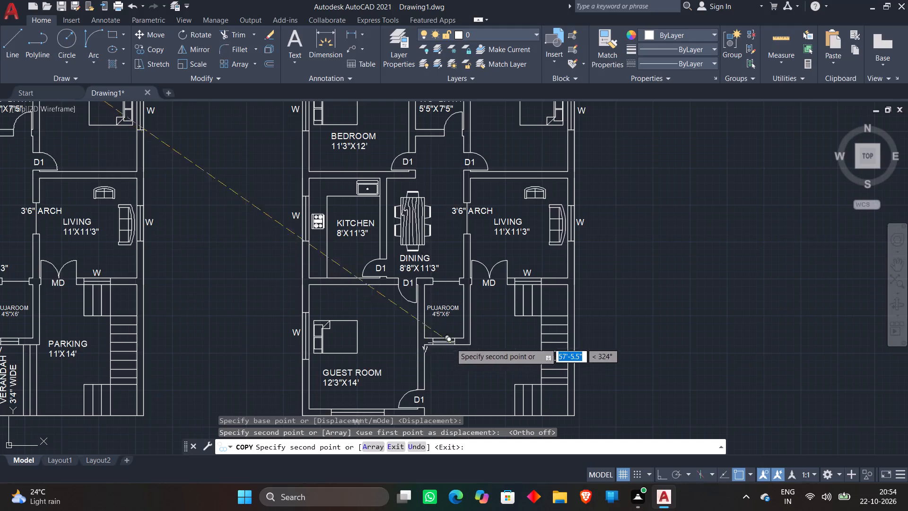
scroll(458, 353, "up", 4)
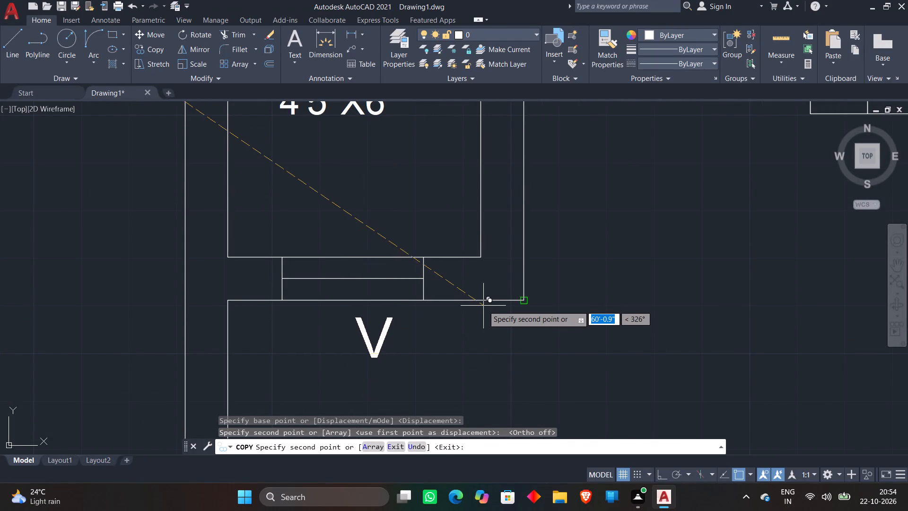
left_click(483, 306)
key("Escape")
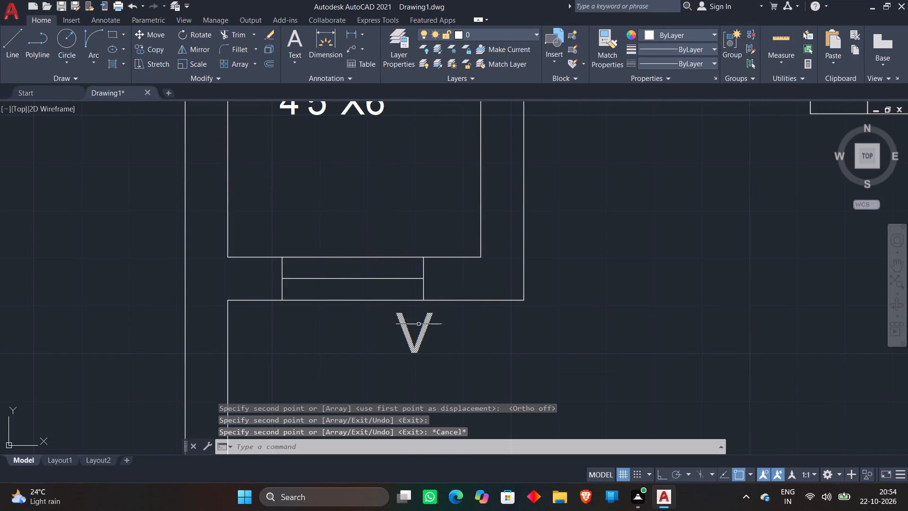
Move the copied plan's new V label left so it sits centred beneath the pujaroom wall opening.
left_click(423, 327)
type("M")
key("space")
left_click(422, 328)
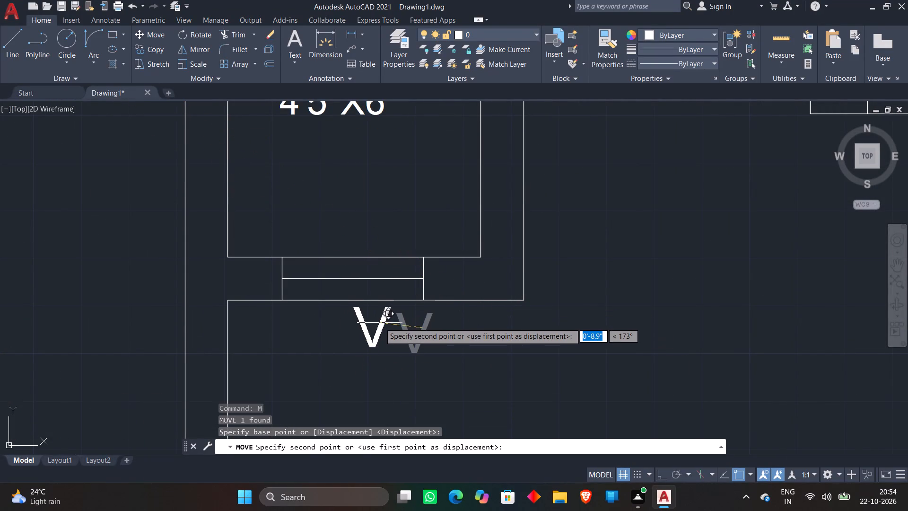
left_click(364, 328)
Move the original plan's new V label right so it sits centred beneath the pujaroom wall opening.
scroll(413, 320, "down", 1)
scroll(308, 327, "down", 3)
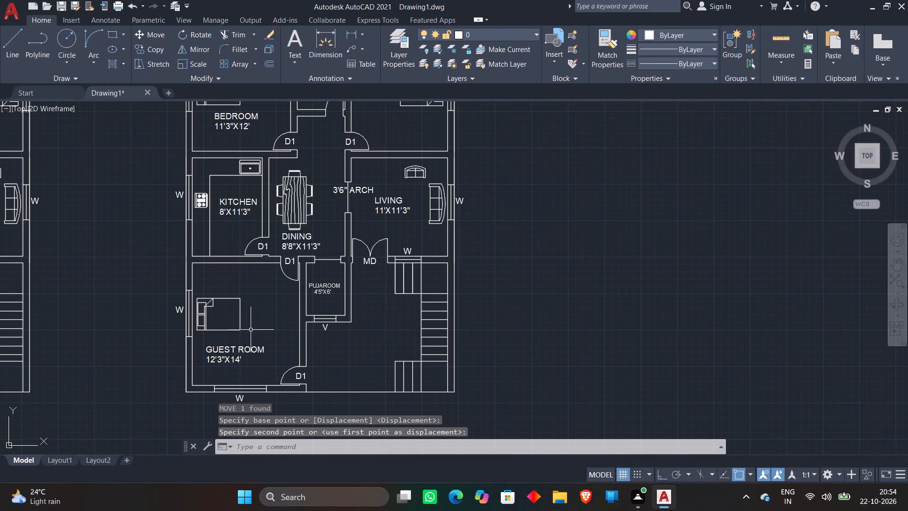
scroll(165, 317, "down", 1)
middle_click_drag(152, 318, 356, 326)
scroll(207, 323, "up", 2)
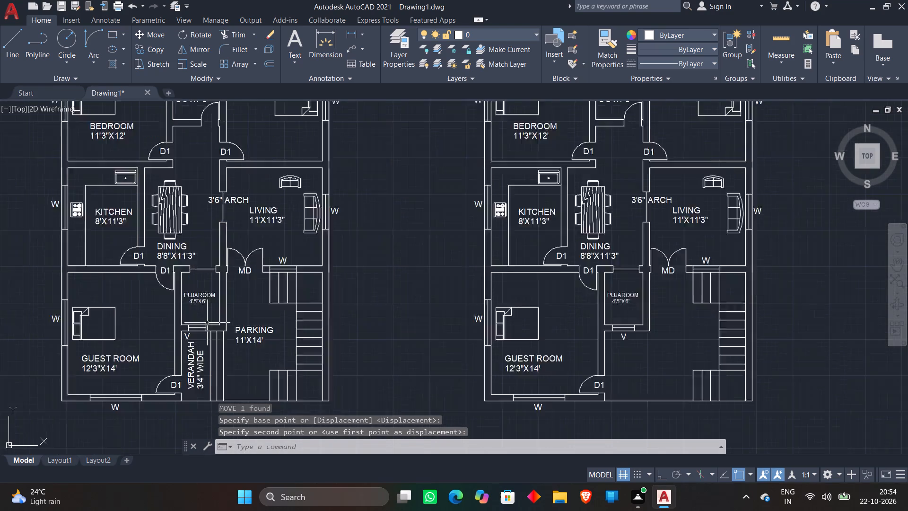
scroll(174, 346, "up", 2)
left_click(174, 346)
type("M")
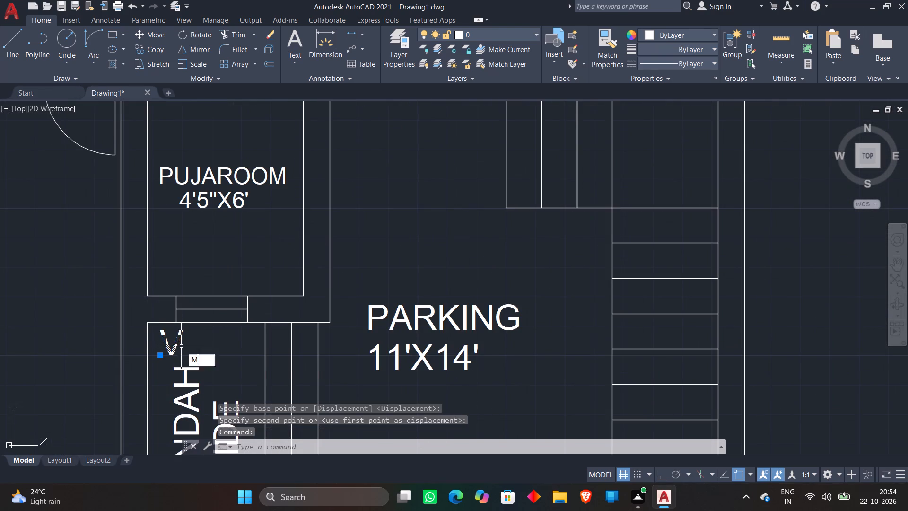
key("space")
left_click(180, 346)
left_click(221, 349)
From the copied plan's bottom-left outer corner, draw a 3'6" line downward and a horizontal line running past the right outer wall.
scroll(348, 320, "down", 7)
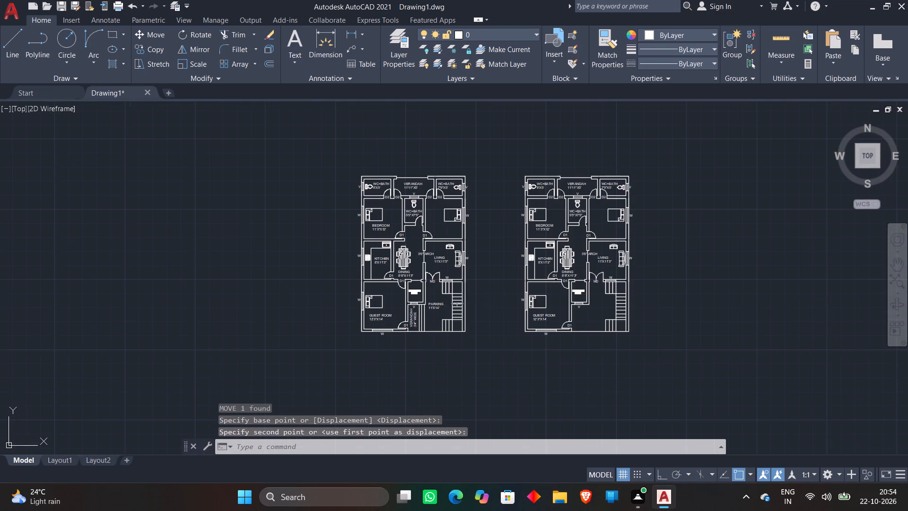
scroll(634, 357, "up", 3)
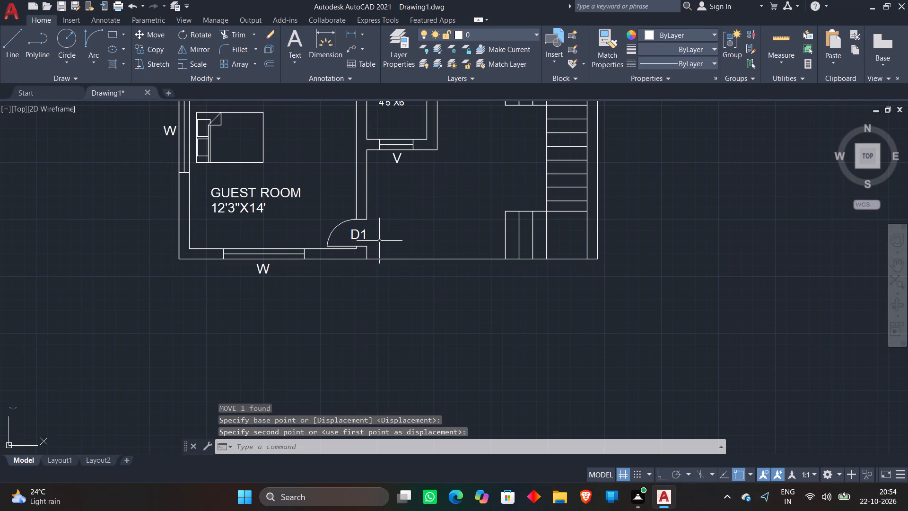
scroll(336, 256, "up", 1)
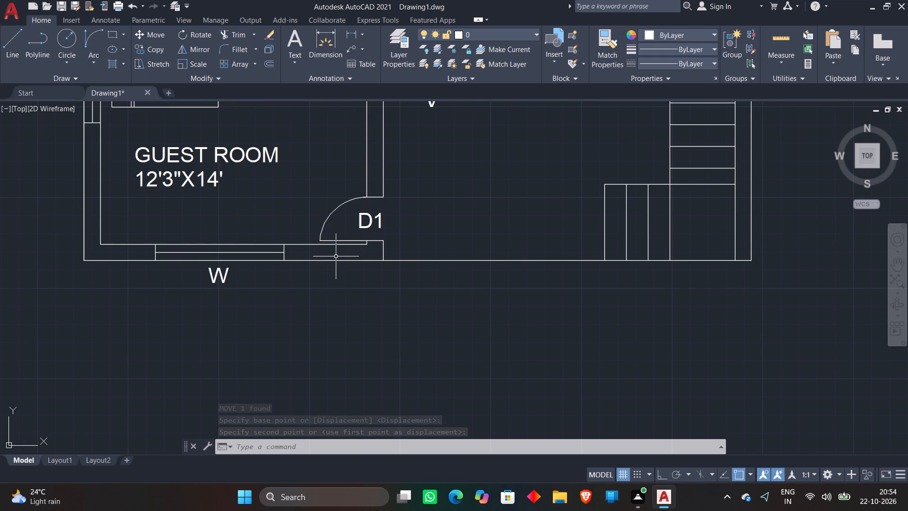
key("l")
key("Return")
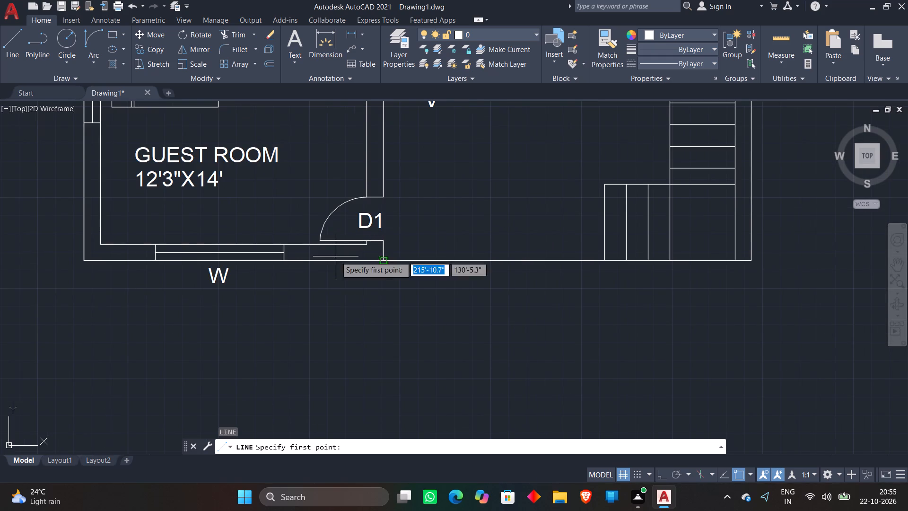
left_click(79, 261)
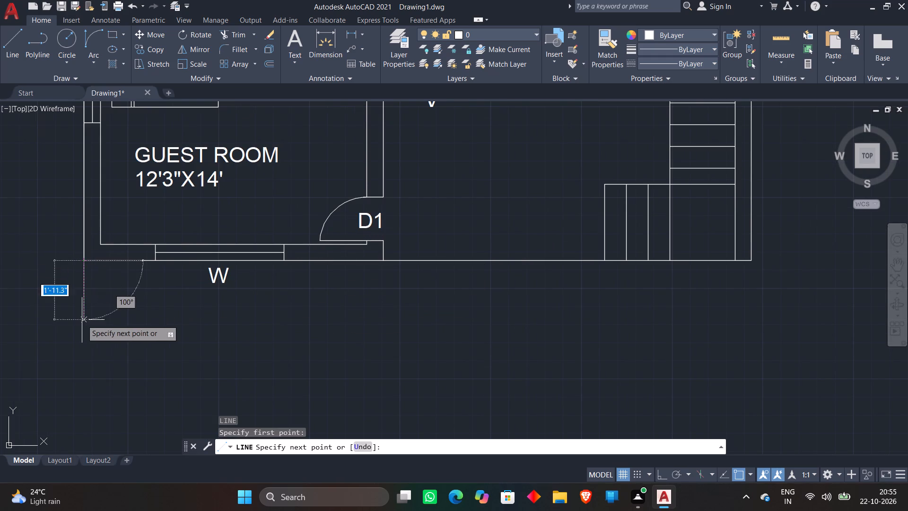
key("F8")
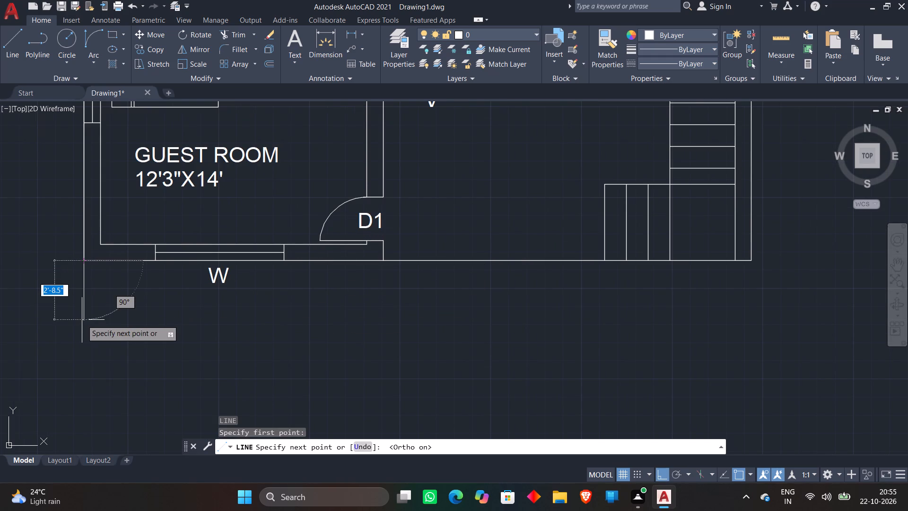
type("3'6")
key("shift+quotedbl")
key("Return")
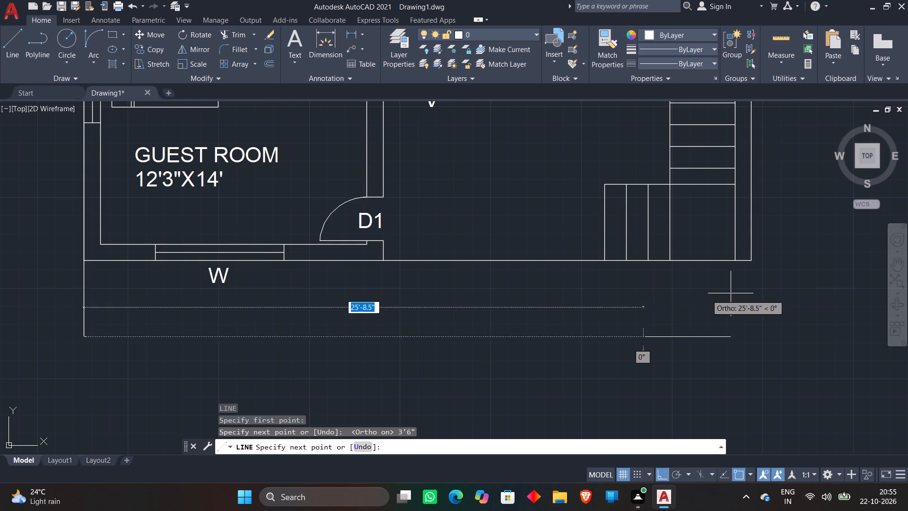
left_click(800, 298)
key("Escape")
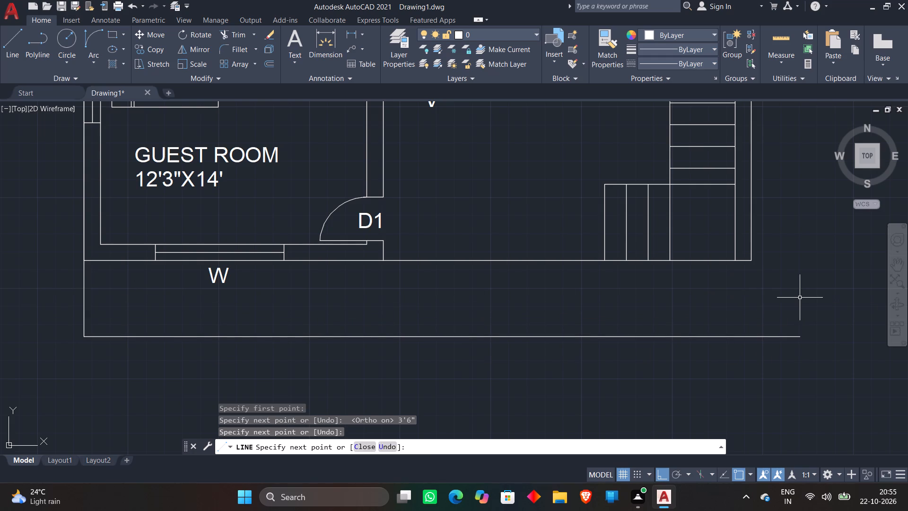
Extend the copied plan's right outer wall line down to the new horizontal line and trim the overhang beyond it.
type("EX")
key("space")
left_click(750, 255)
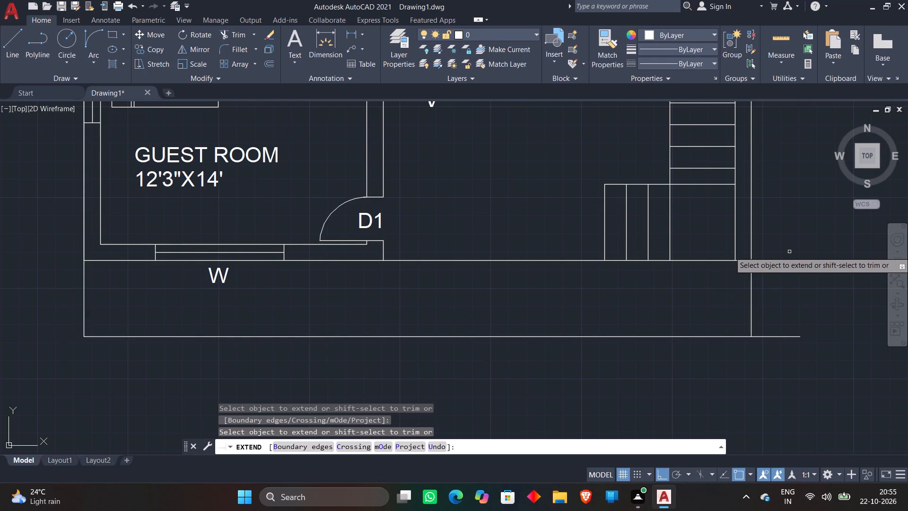
key("Escape")
type("TR")
key("space")
left_click(797, 308)
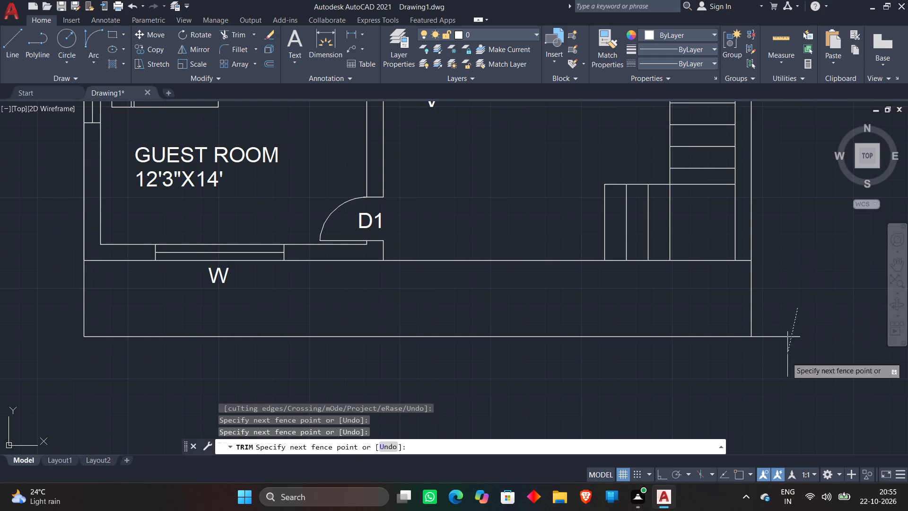
left_click(780, 385)
key("Escape")
Mark the front door position with a short vertical line across the front line between D1 and the stairs, trimmed below that line.
scroll(442, 299, "up", 1)
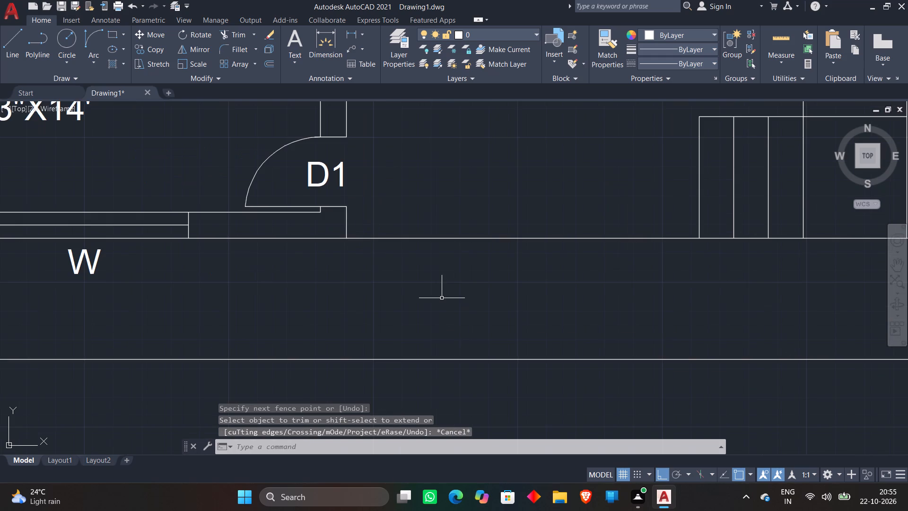
key("l")
key("Return")
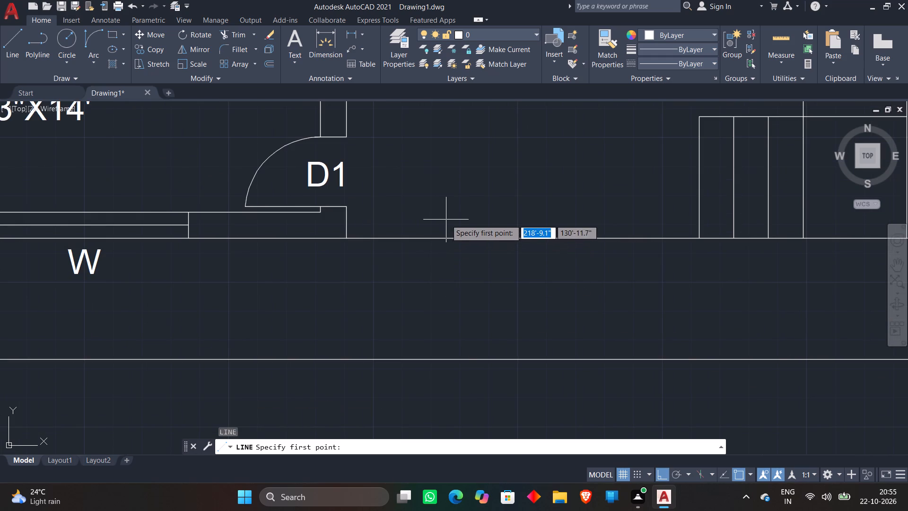
left_click(446, 220)
left_click(439, 273)
key("Escape")
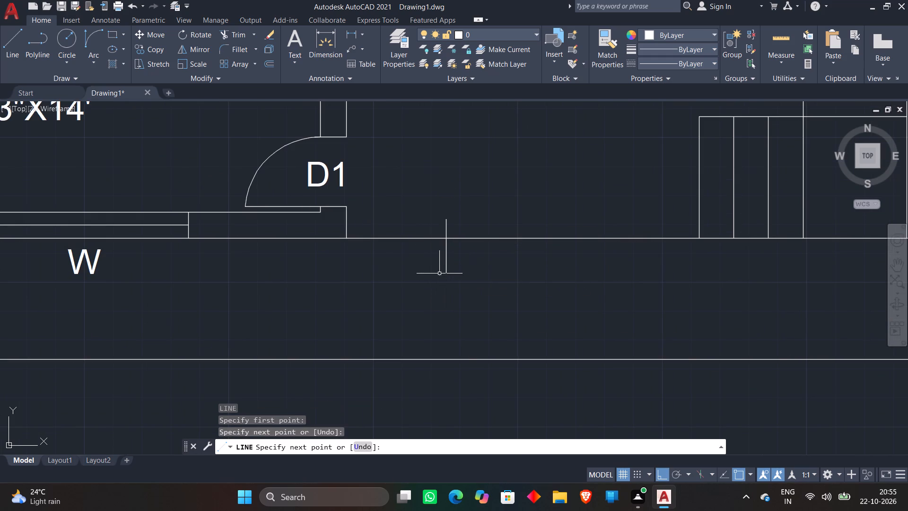
type("TR")
key("space")
left_click(447, 259)
key("Escape")
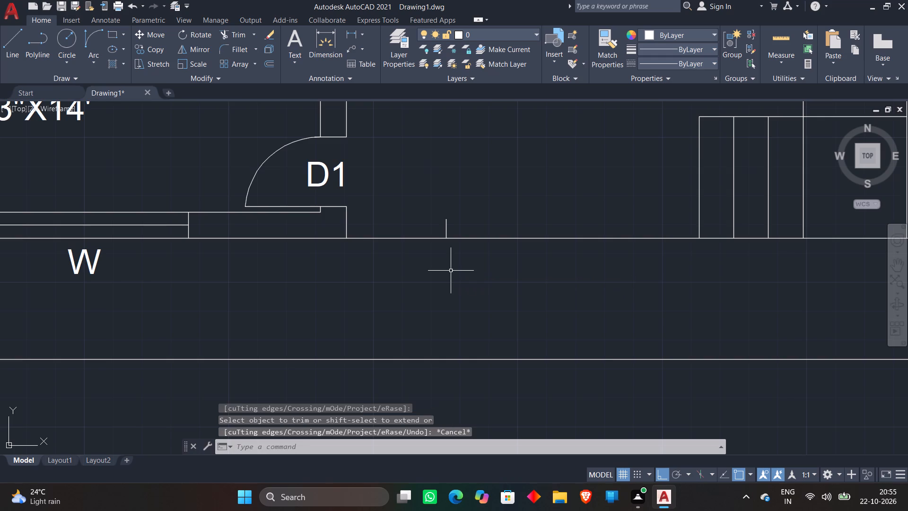
From the marker's foot, outline the double door below the front line: 2' down, two 2' segments across and 2' back up.
key("l")
key("Return")
left_click(446, 239)
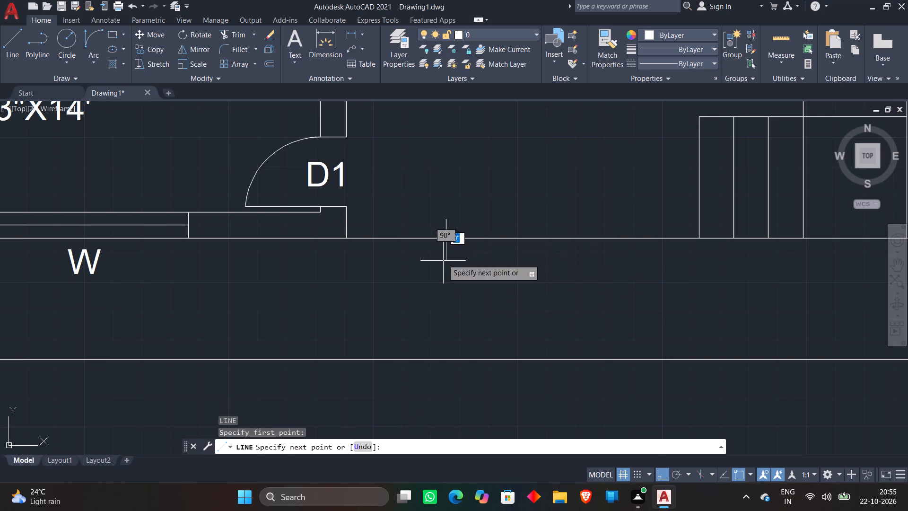
type("2'")
key("Return")
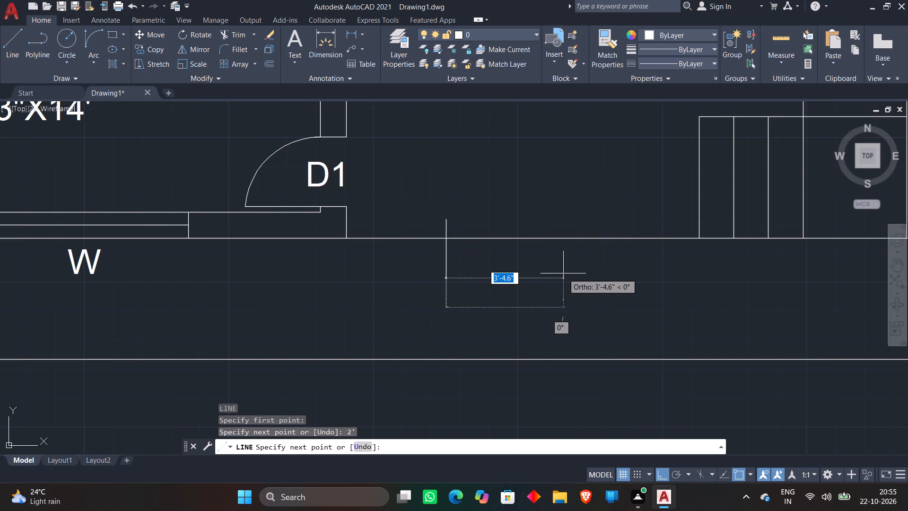
key("3")
key("BackSpace")
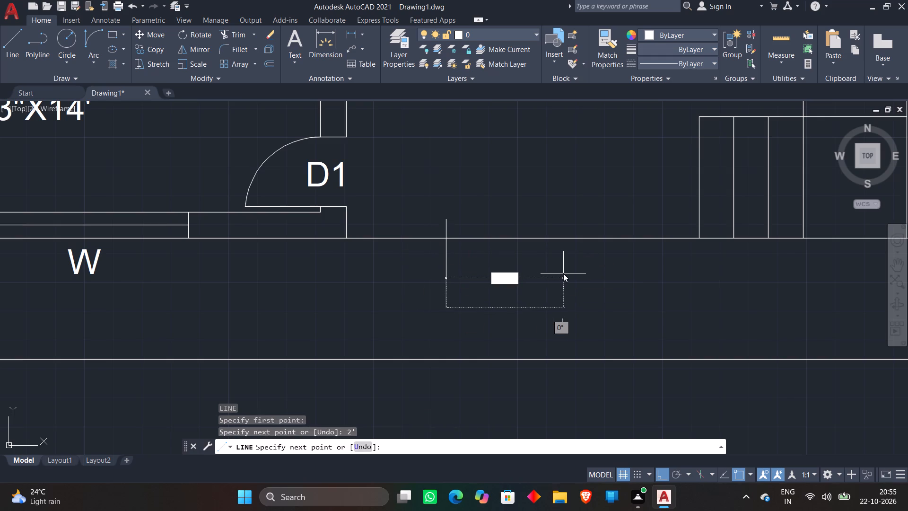
type("2'")
key("Return")
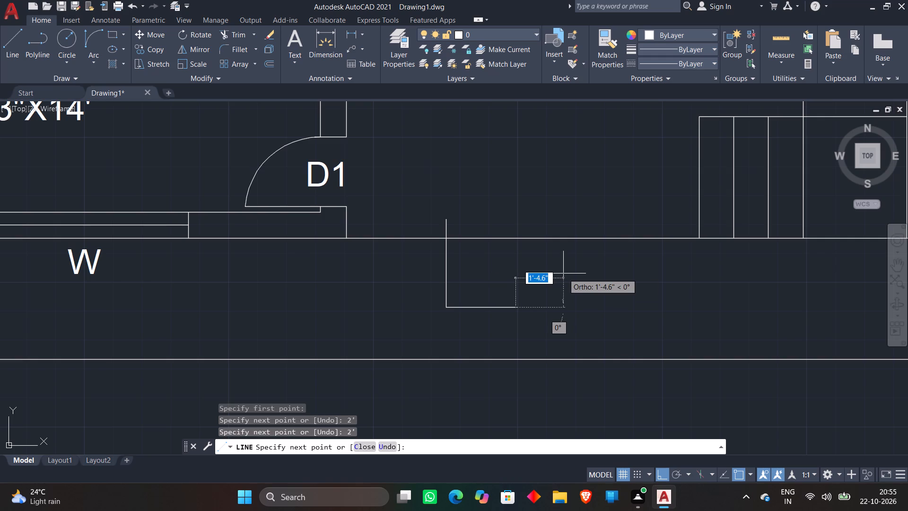
type("2'")
key("Return")
type("2'")
key("Return")
key("Escape")
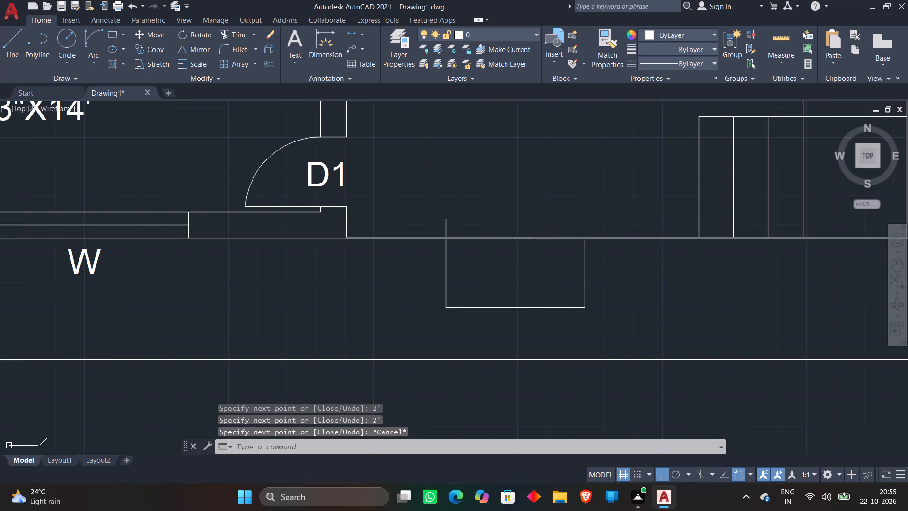
Offset the door outline's right side 2' inward to divide it into two equal leaves.
key("o")
key("Return")
type("2'")
key("Return")
left_click(583, 273)
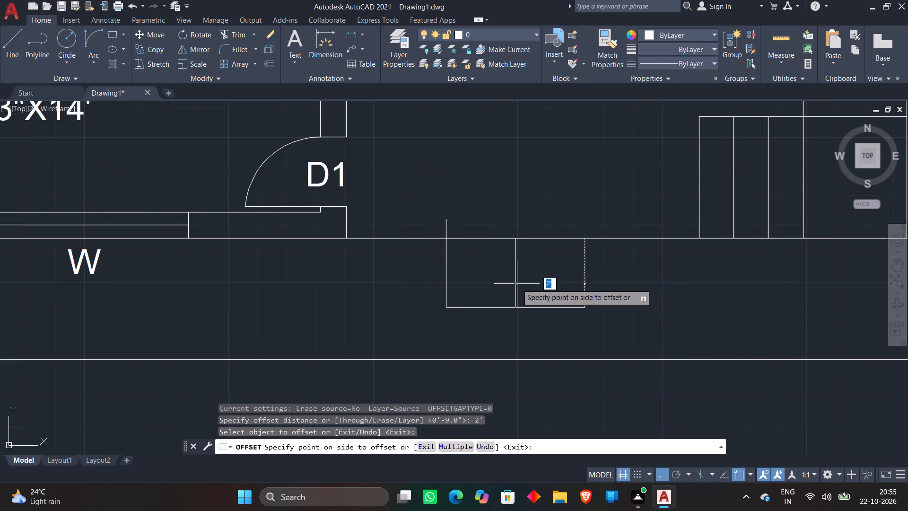
left_click(517, 284)
key("Escape")
Trim away the marker stub projecting above the front line at the door outline.
type("TR")
key("space")
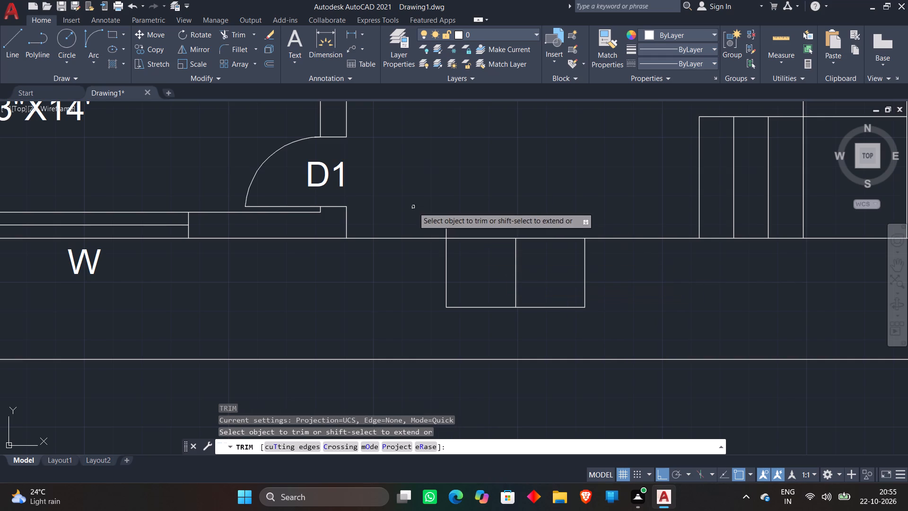
left_click(446, 228)
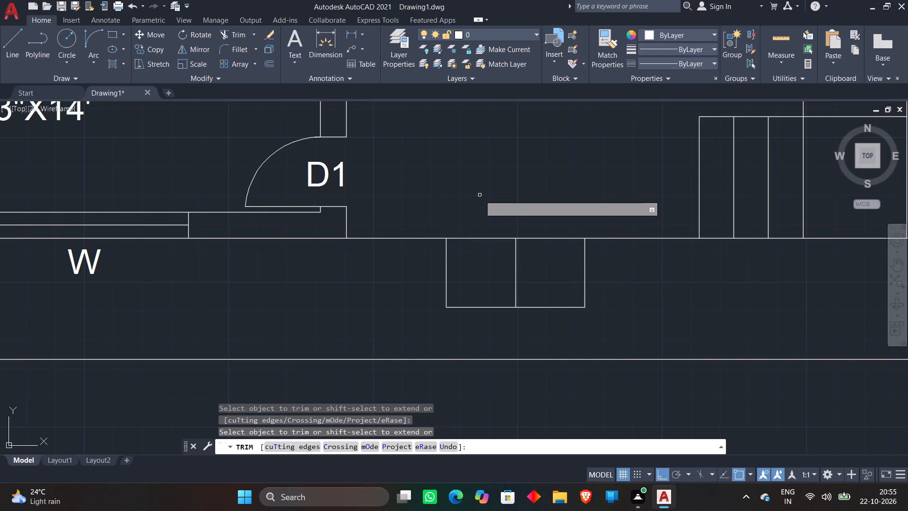
key("Escape")
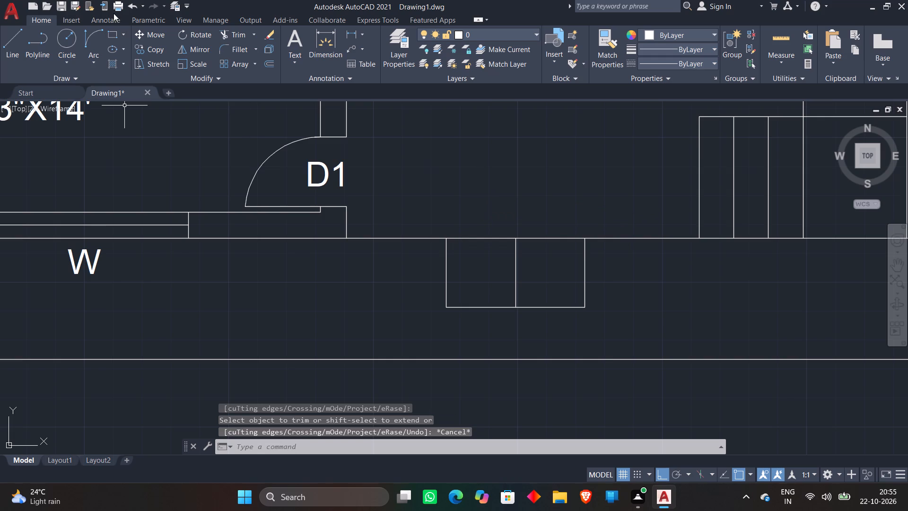
Draw two door-swing arcs from the top of the dividing line to the door outline's bottom-left and bottom-right corners.
left_click(86, 33)
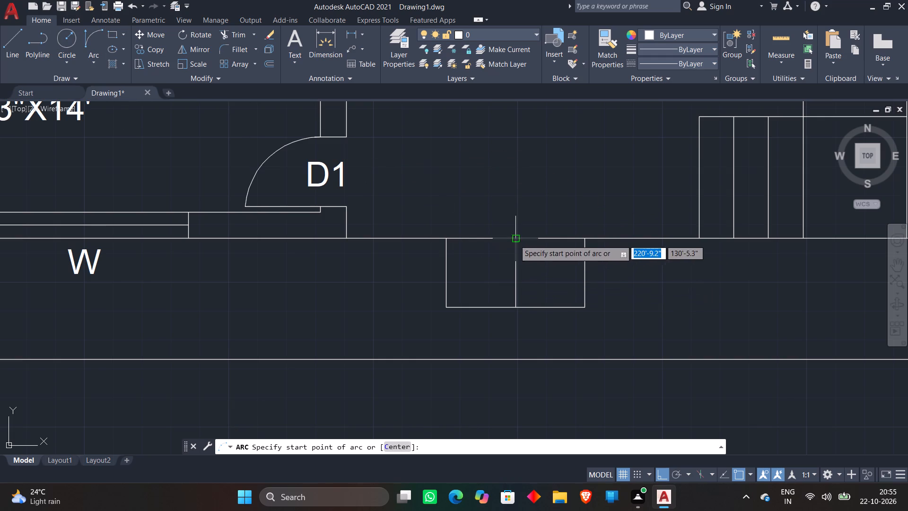
left_click(515, 240)
left_click(451, 306)
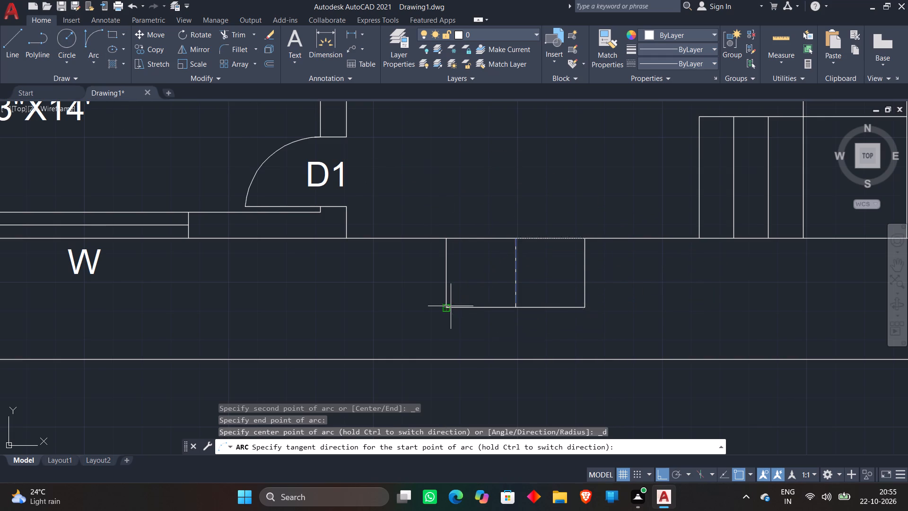
left_click(489, 327)
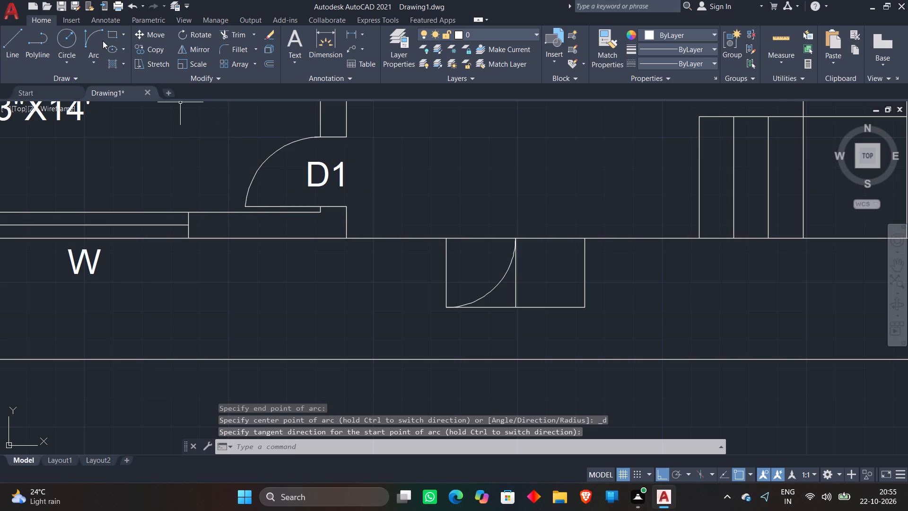
left_click(99, 40)
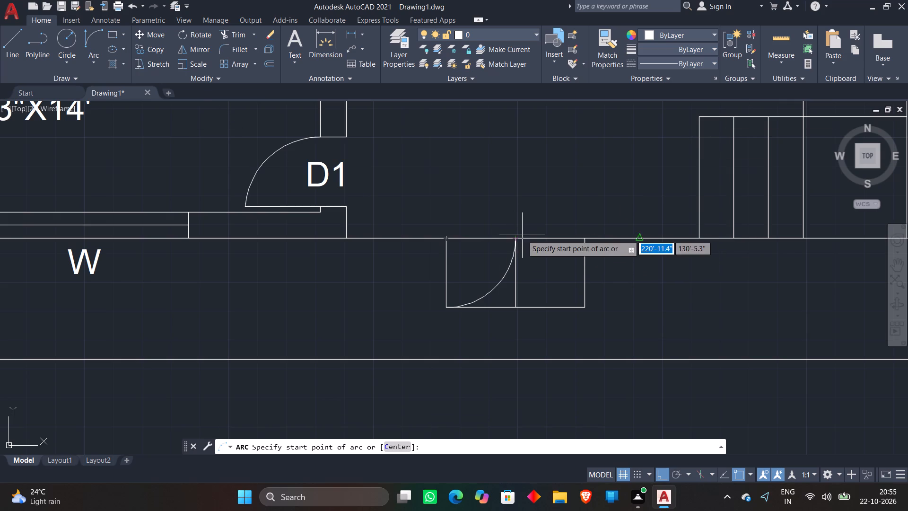
left_click(516, 241)
left_click(586, 306)
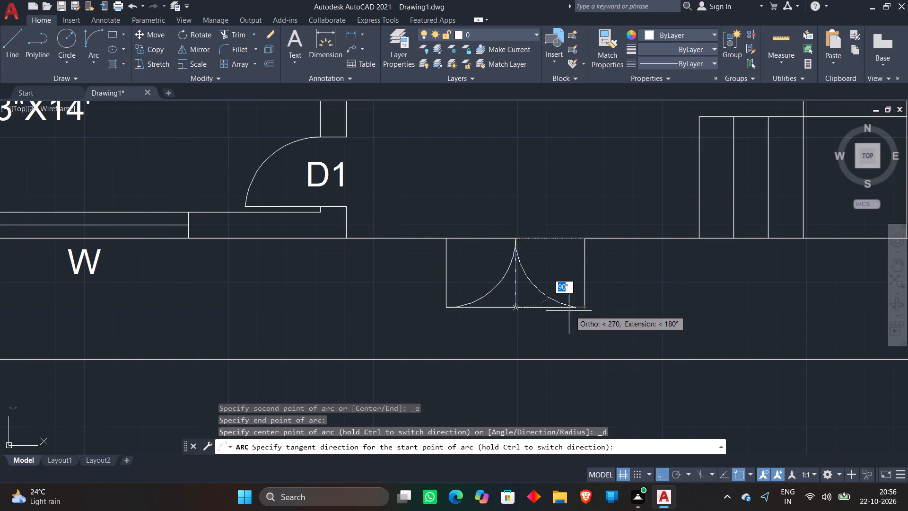
left_click(550, 318)
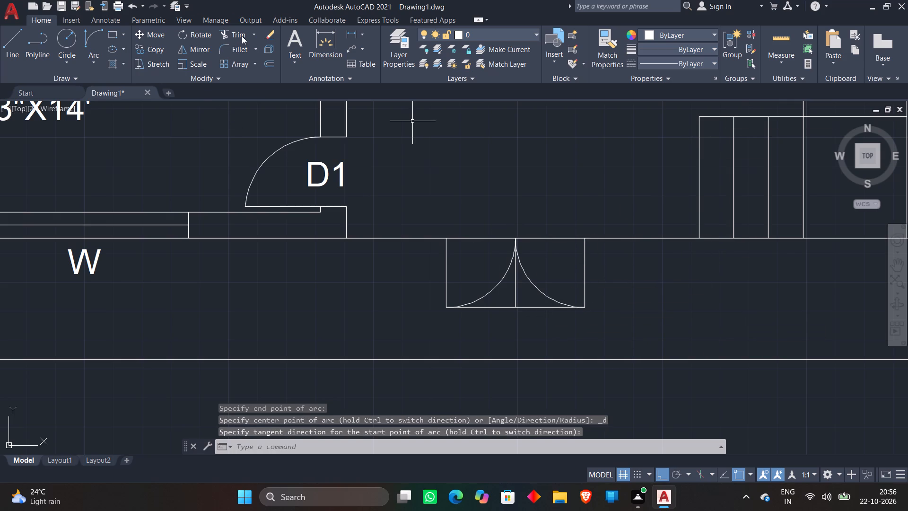
Trim the front line across the door opening, plus the outline's dividing line and bottom edge, leaving only the leaves and swing arcs.
left_click(234, 31)
left_click(498, 230)
left_click(487, 252)
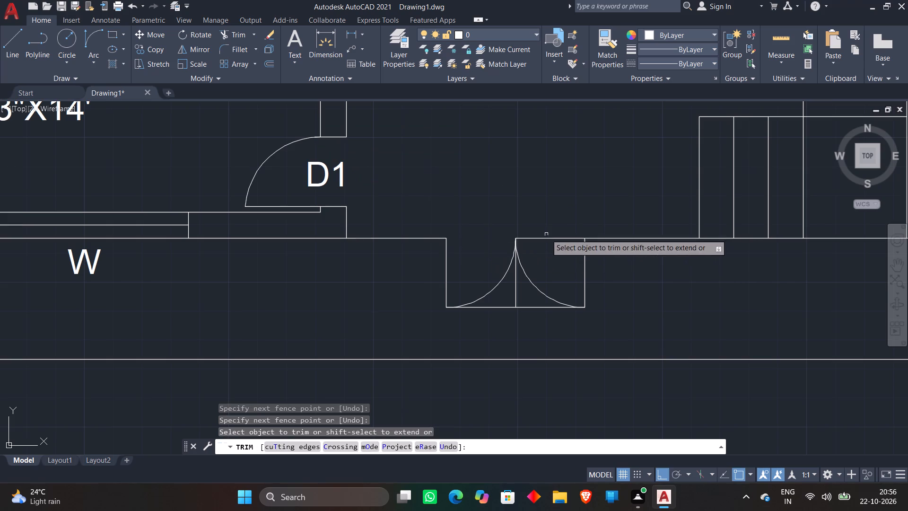
left_click(546, 233)
left_click(550, 246)
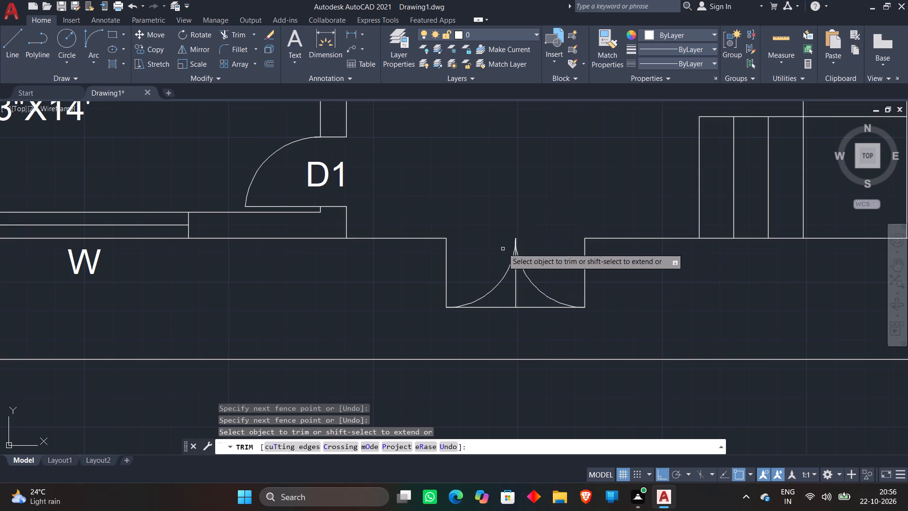
left_click(518, 294)
left_click(507, 298)
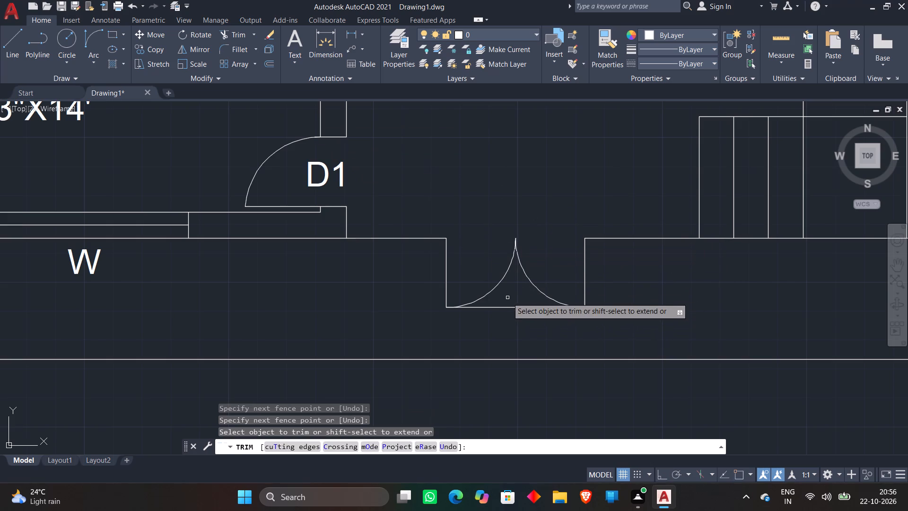
left_click(521, 300)
left_click(509, 335)
left_click(494, 301)
left_click(485, 330)
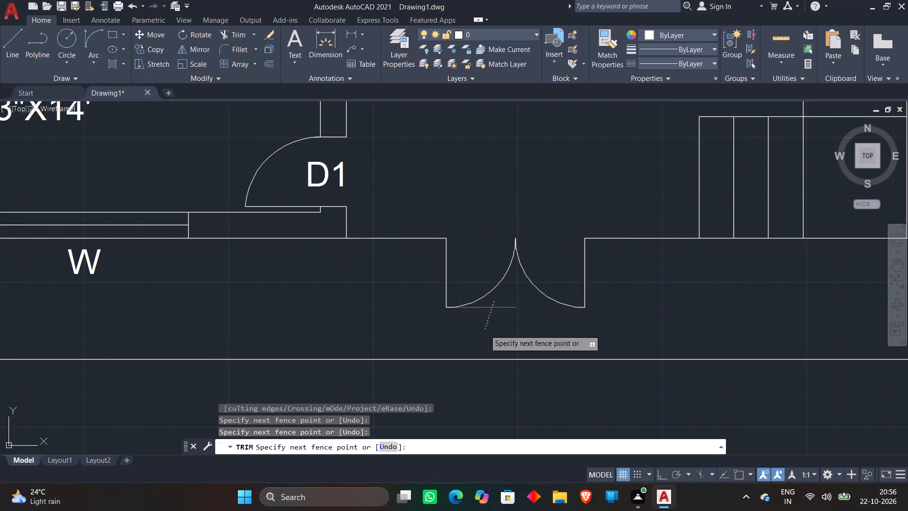
key("Escape")
Copy the V label to the front projection on both sides of the double door and to the space above the door.
scroll(496, 207, "down", 3)
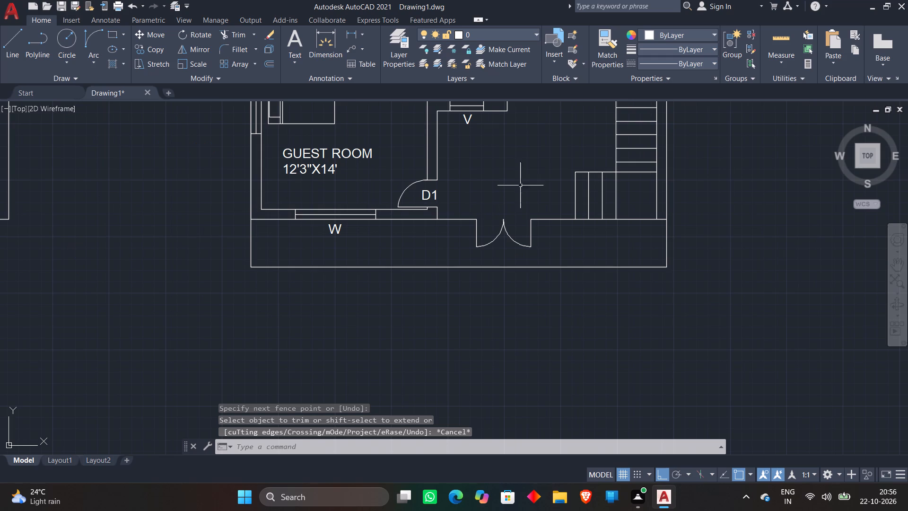
left_click(463, 119)
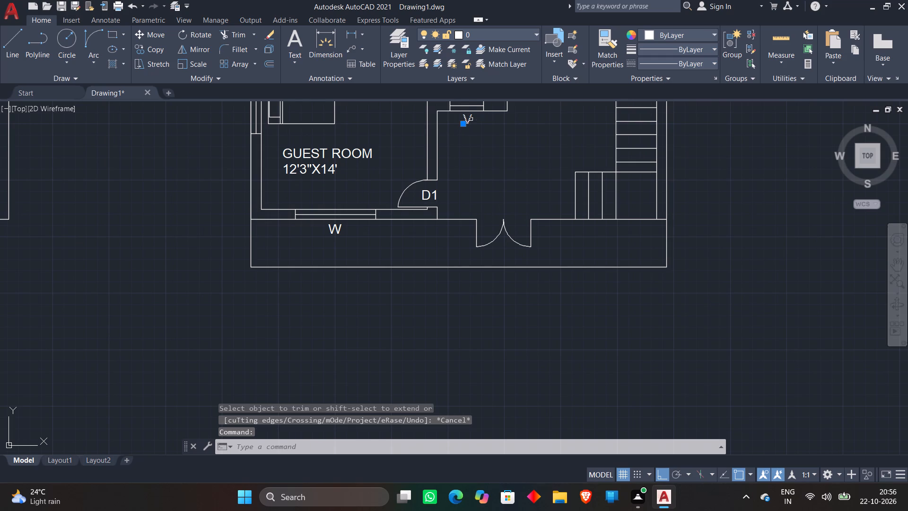
right_click(476, 122)
left_click(499, 248)
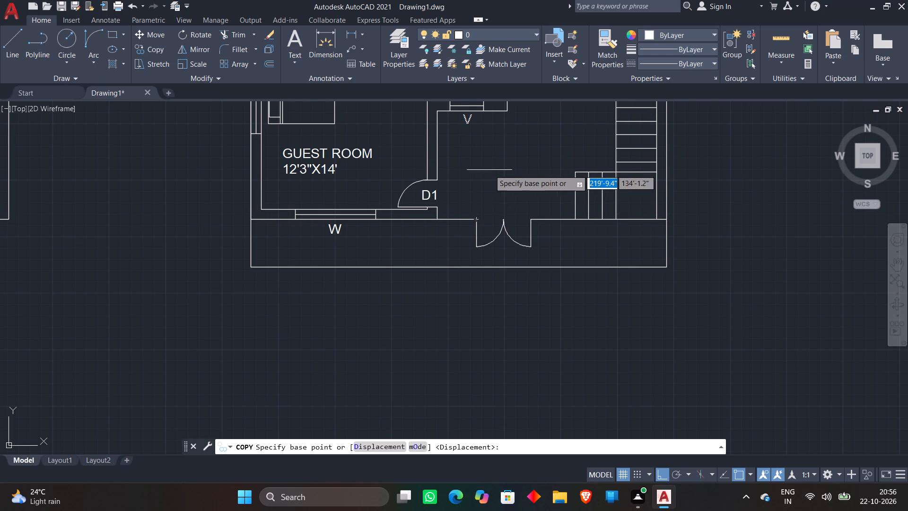
left_click(477, 128)
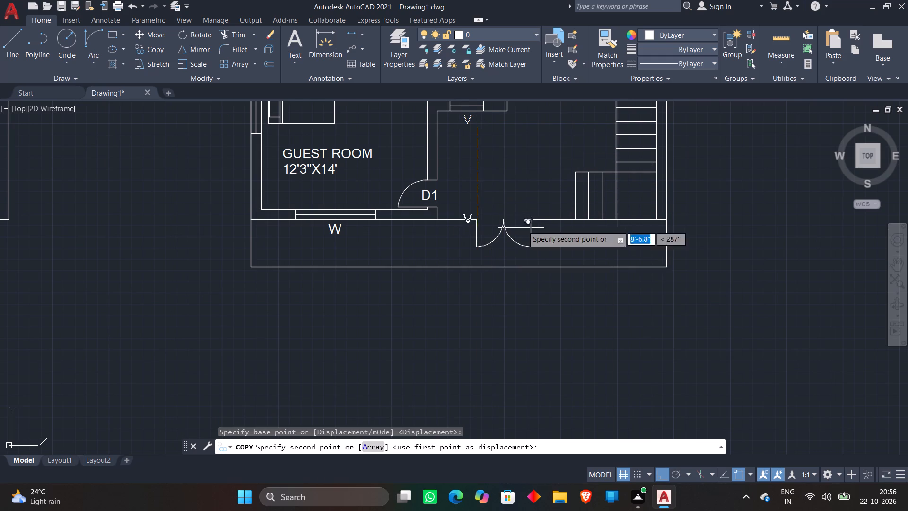
key("F8")
scroll(384, 239, "up", 1)
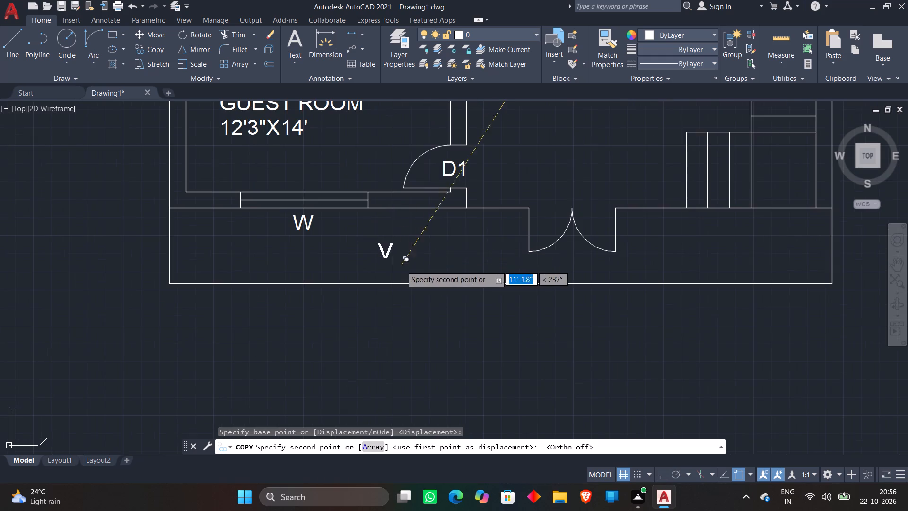
left_click(402, 259)
left_click(723, 259)
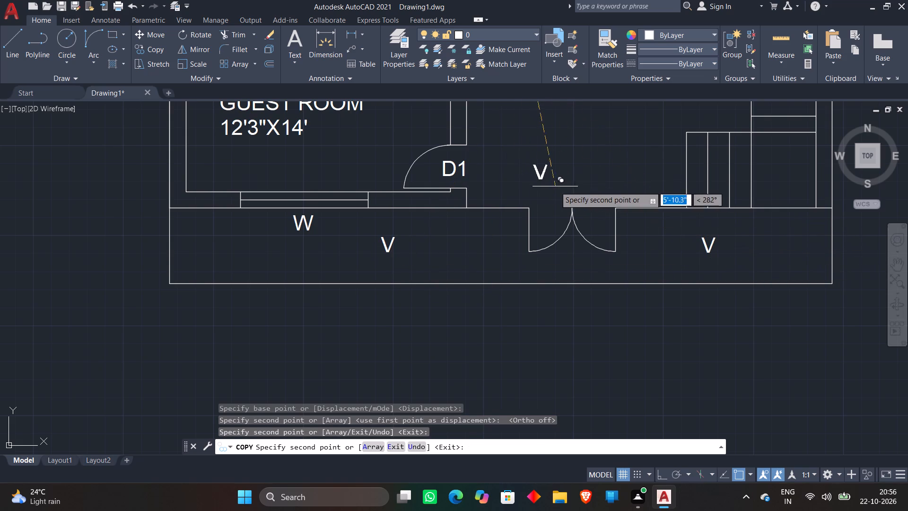
left_click(584, 189)
key("Escape")
key("Escape")
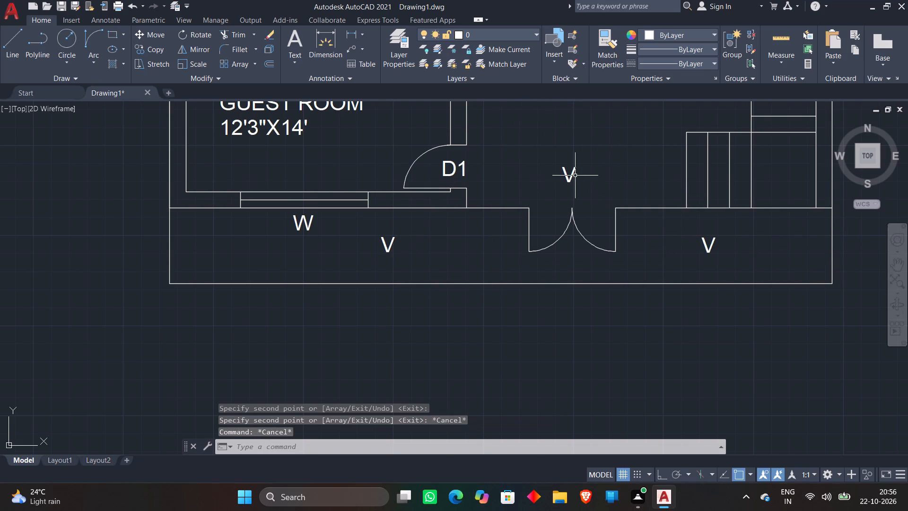
Change the copied V label above the double door to D.
double_click(574, 176)
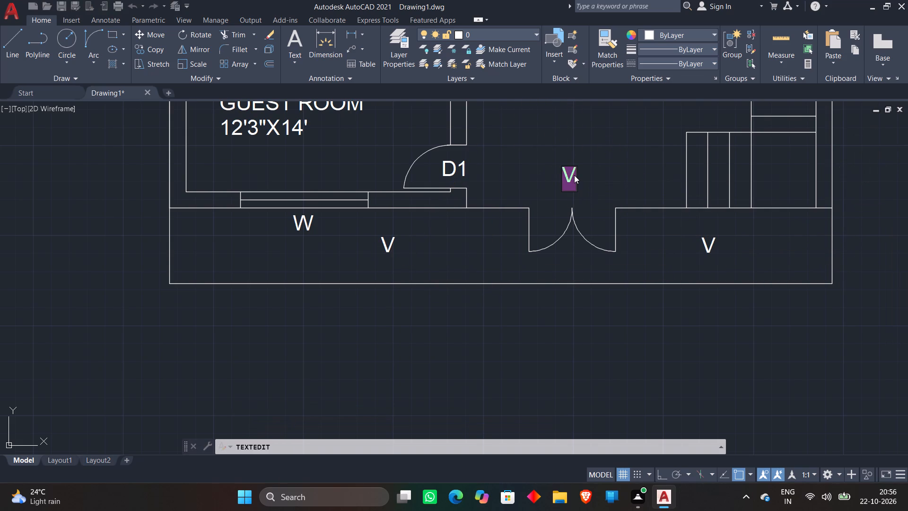
type("D")
key("space")
left_click(589, 186)
key("Escape")
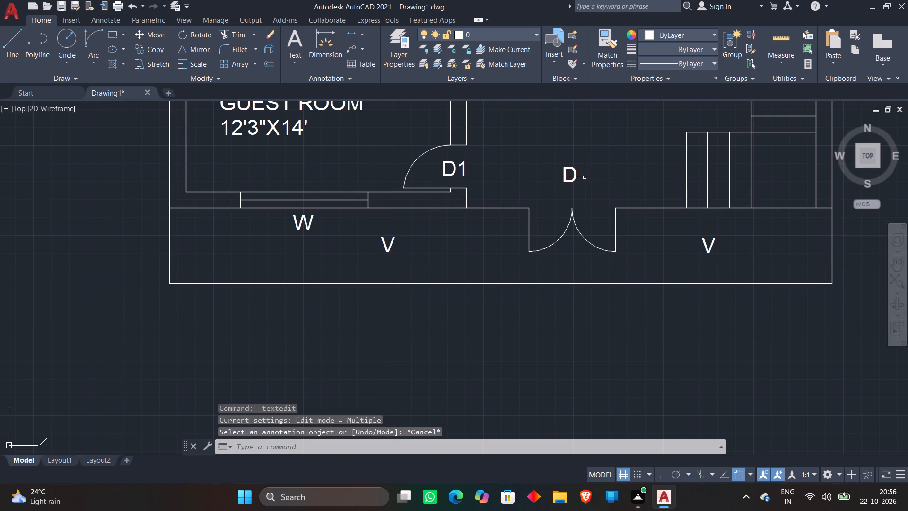
Move the D label down, closer to where the double door's swing arcs meet.
left_click(576, 182)
type("M")
key("space")
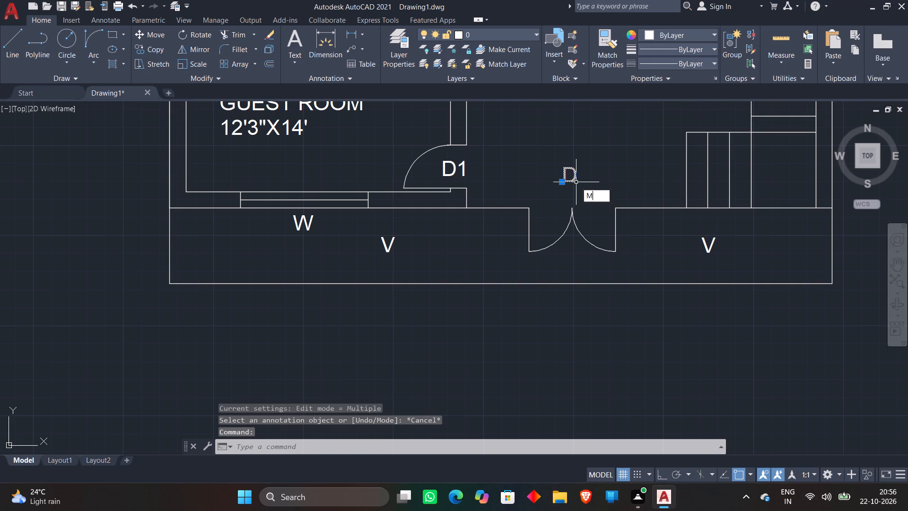
left_click(567, 180)
scroll(567, 184, "up", 3)
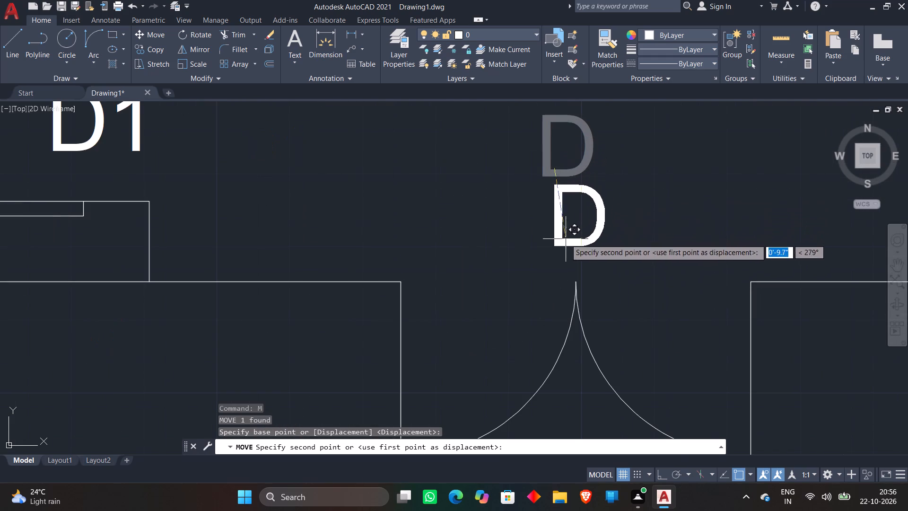
left_click(566, 239)
Change the copied V label in the front projection on the guest room side to BALC.
scroll(578, 207, "down", 3)
double_click(391, 263)
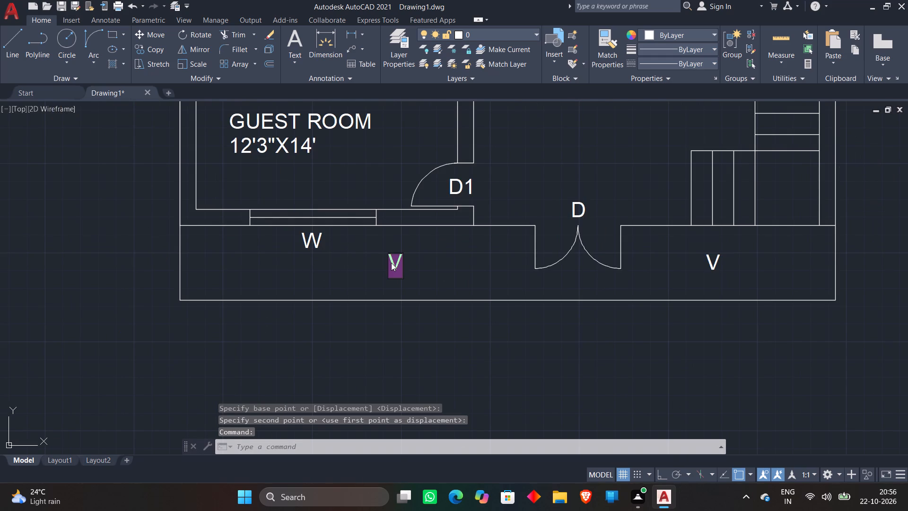
key("BackSpace")
type("BALC")
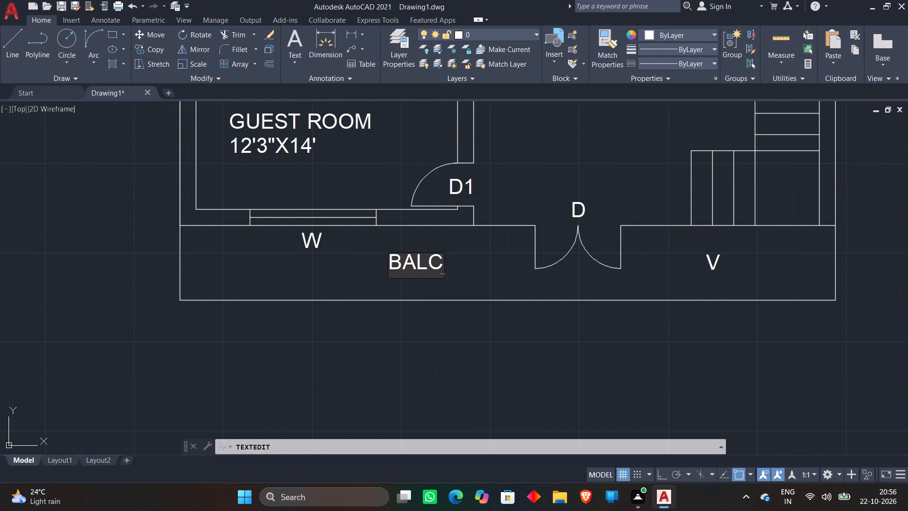
key("Return")
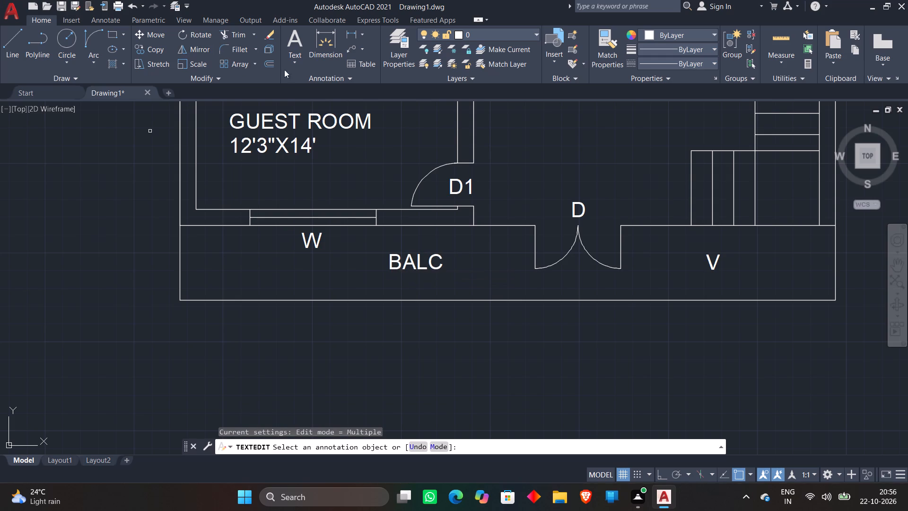
key("Escape")
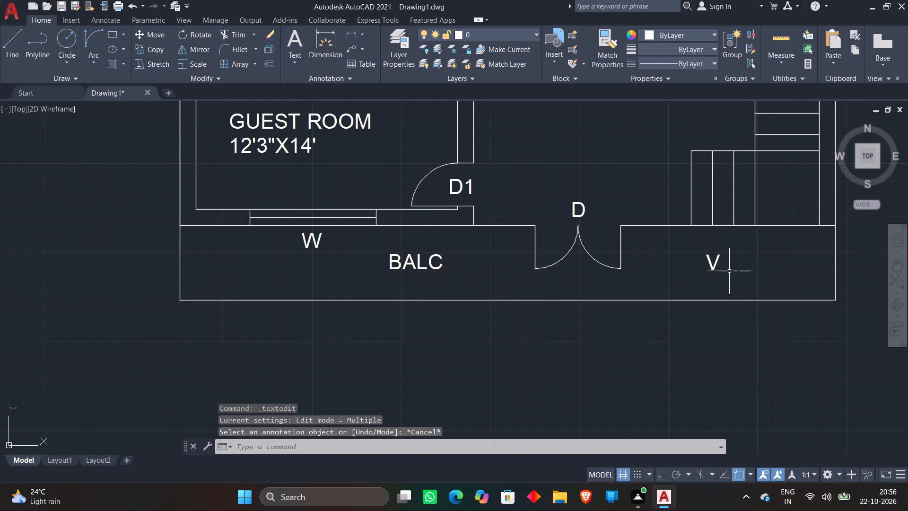
Change the copied V label in the front projection on the staircase side to 3'6" WIDE.
double_click(708, 262)
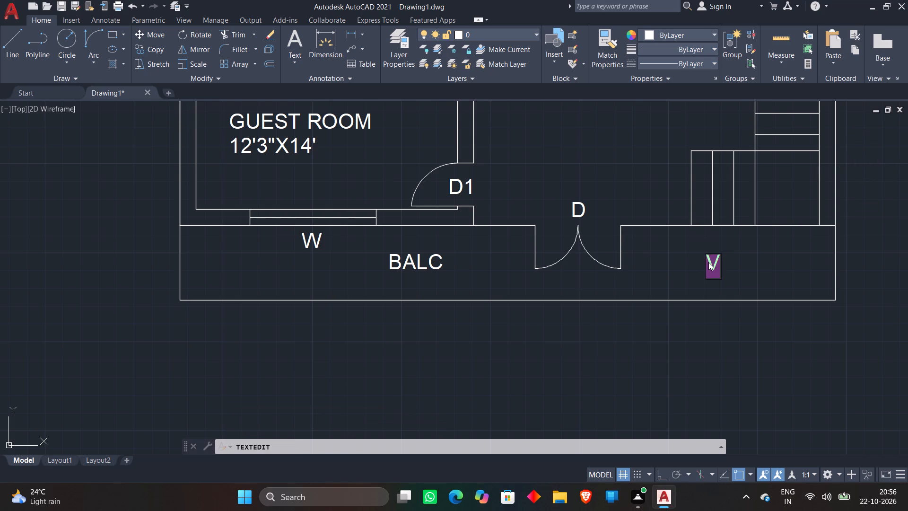
type("3'6\"")
key("space")
type("WIDE")
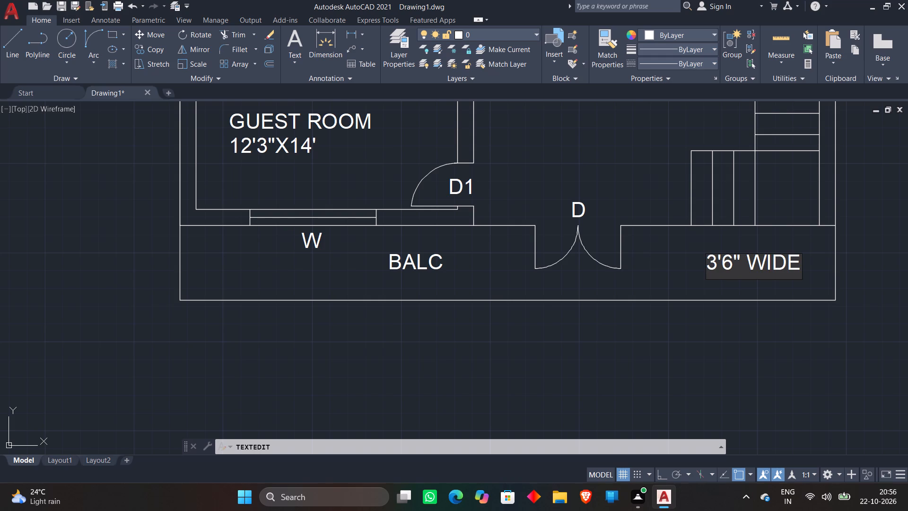
left_click(688, 265)
key("Escape")
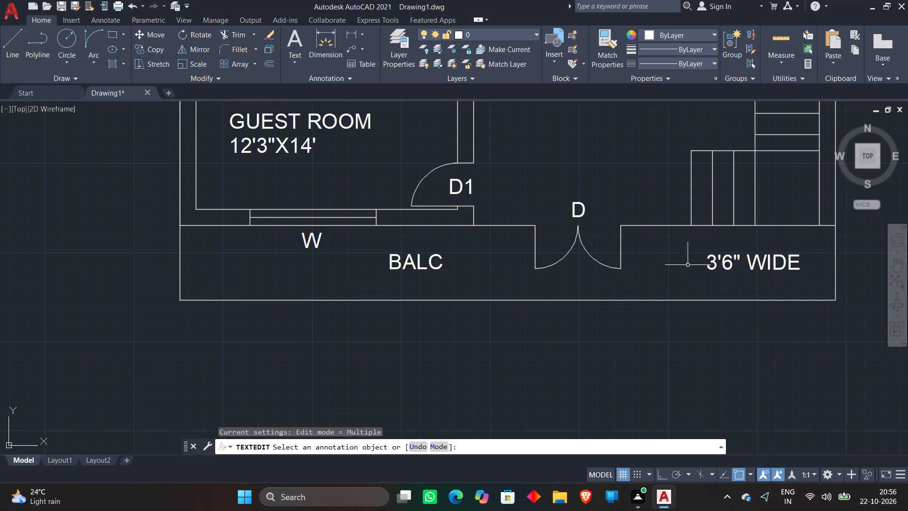
Move the 3'6" WIDE text beneath the BALC label on the guest room side of the projection.
left_click(716, 264)
type("M")
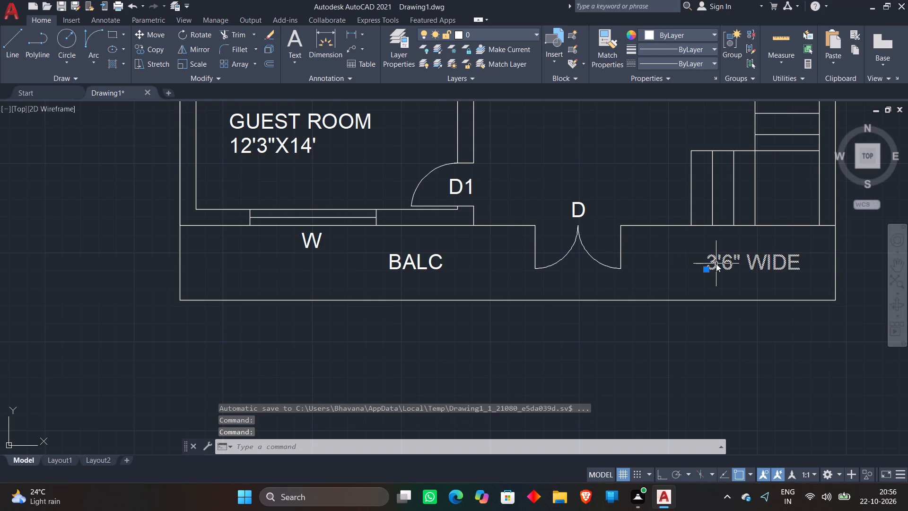
key("space")
left_click(740, 265)
scroll(402, 281, "up", 2)
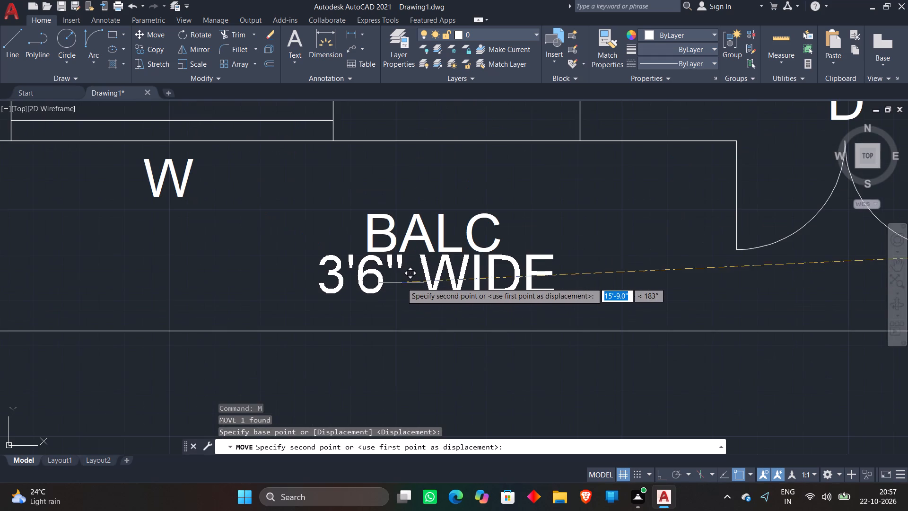
left_click(411, 290)
Shift the BALC text slightly upward and bring the 3'6" WIDE text up beneath it as a two-line label.
left_click(411, 243)
left_click(372, 243)
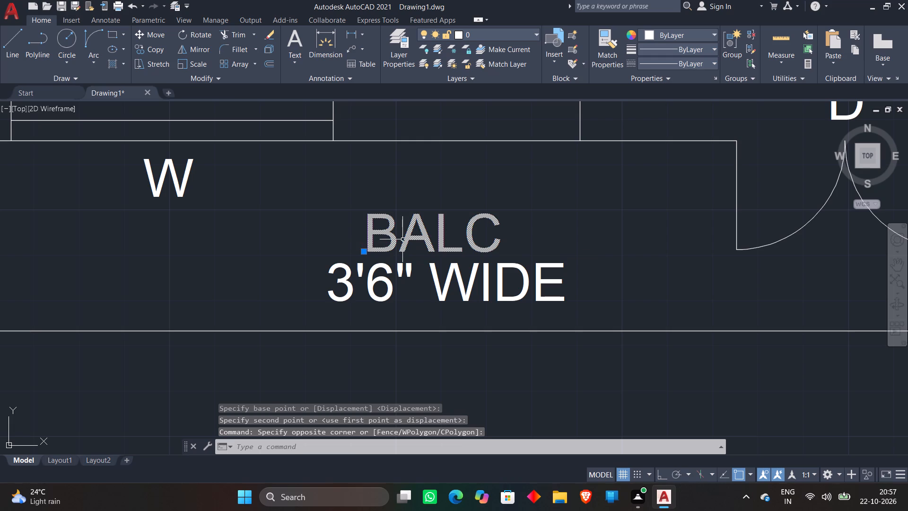
key("m")
key("space")
left_click(410, 239)
left_click(413, 215)
left_click(385, 269)
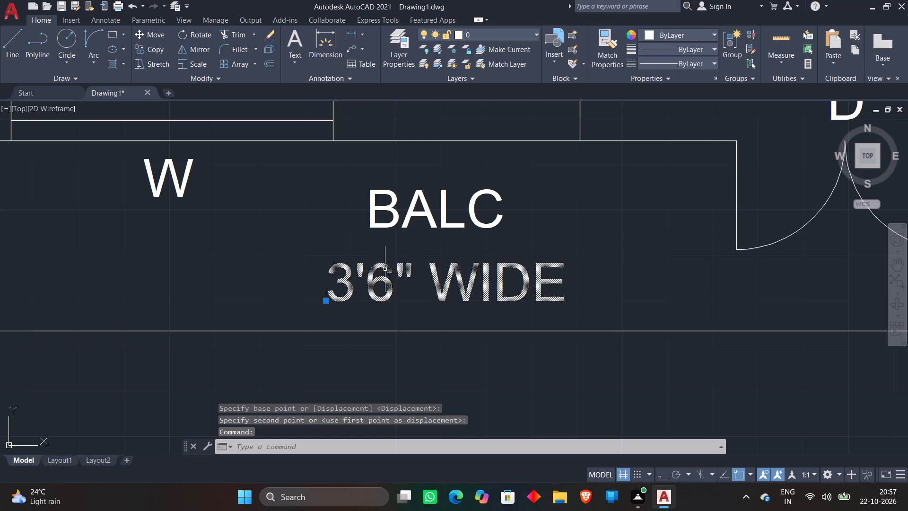
type("M")
key("space")
left_click(397, 269)
left_click(403, 250)
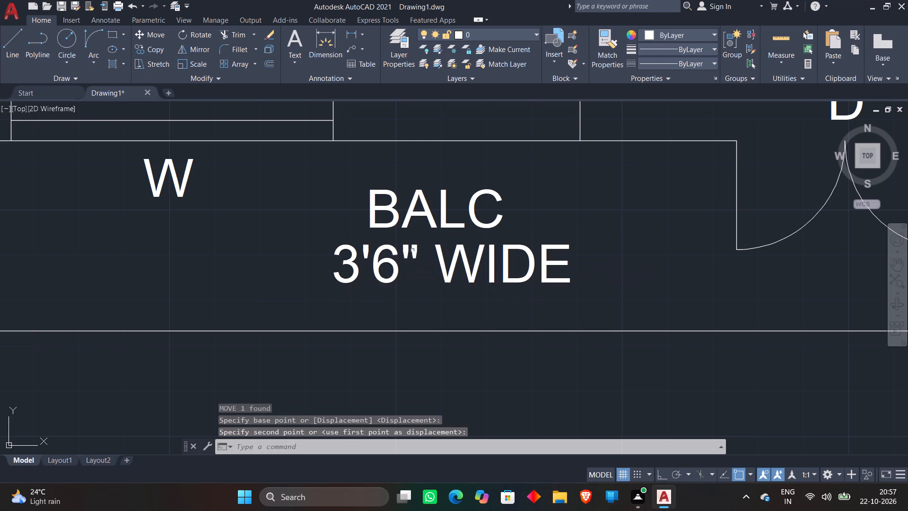
Copy the two-line BALC 3'6" WIDE label about 14'-3" horizontally to the staircase side of the double door.
scroll(509, 239, "down", 3)
left_click(539, 249)
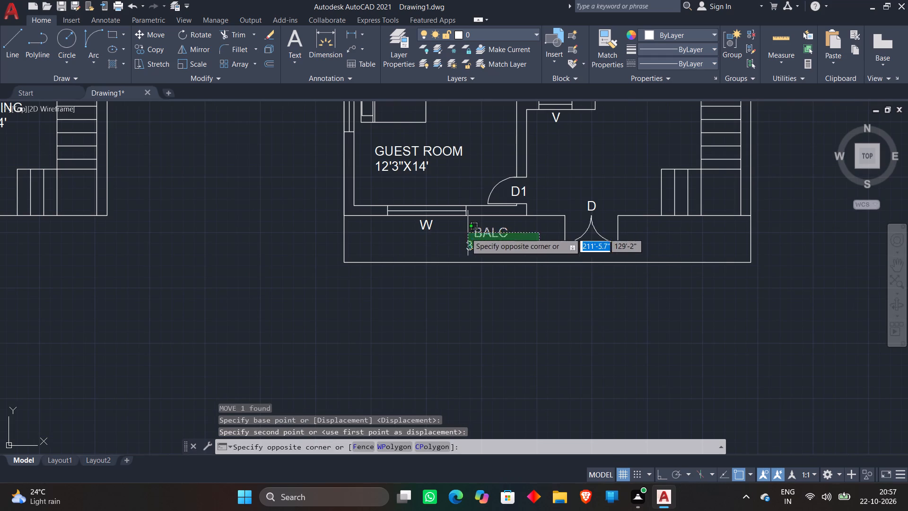
left_click(466, 233)
right_click(480, 234)
left_click(506, 309)
left_click(480, 247)
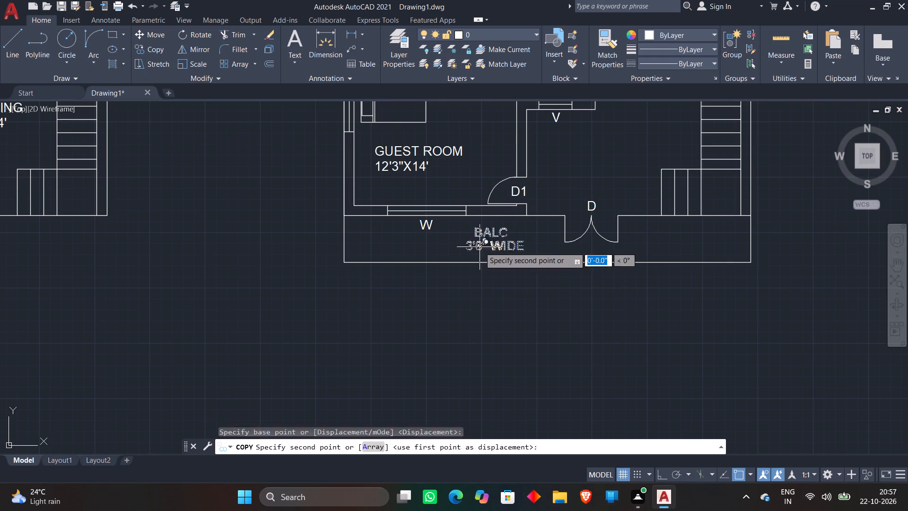
scroll(675, 246, "up", 2)
left_click(652, 247)
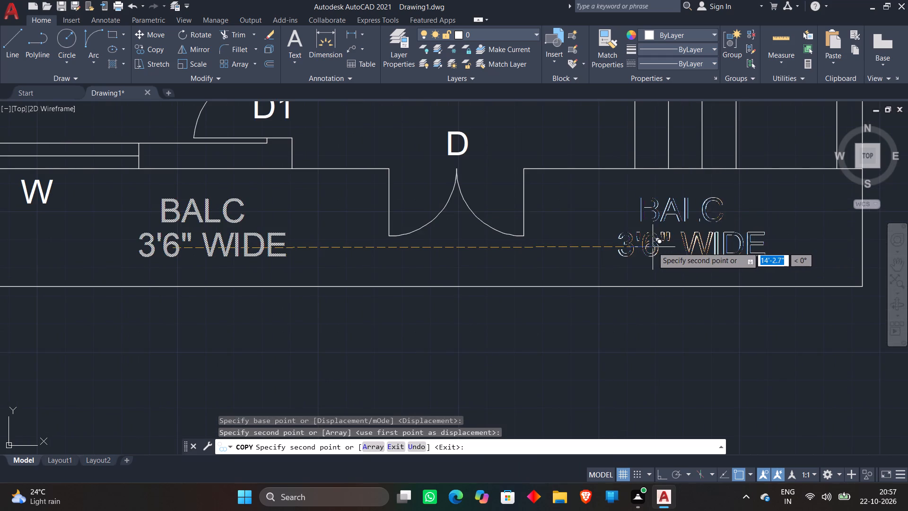
key("Escape")
Draw a rectangular border enclosing both floor plans with a margin on all sides.
scroll(653, 247, "down", 5)
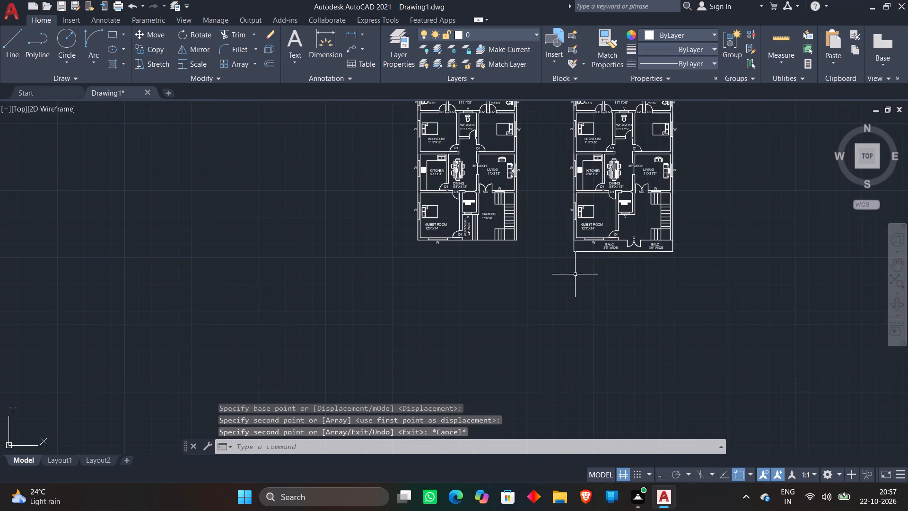
scroll(575, 274, "down", 1)
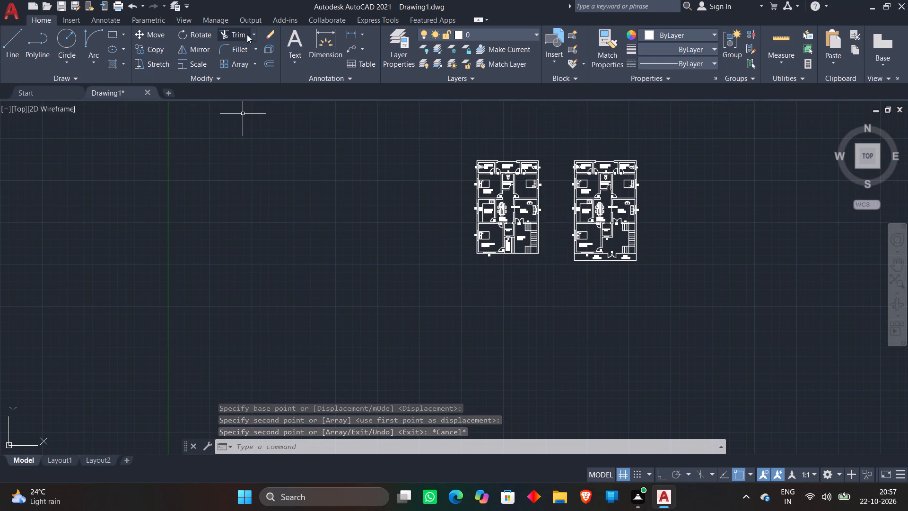
left_click(113, 33)
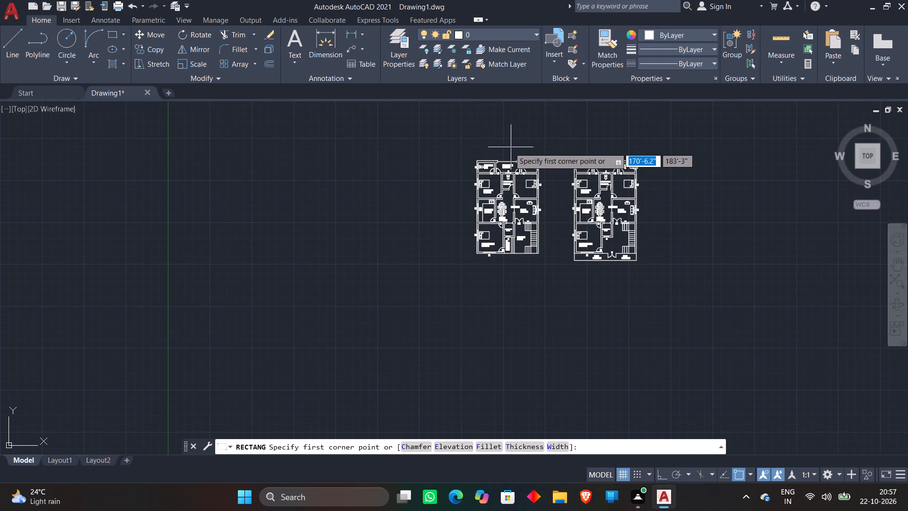
left_click(445, 142)
left_click(668, 290)
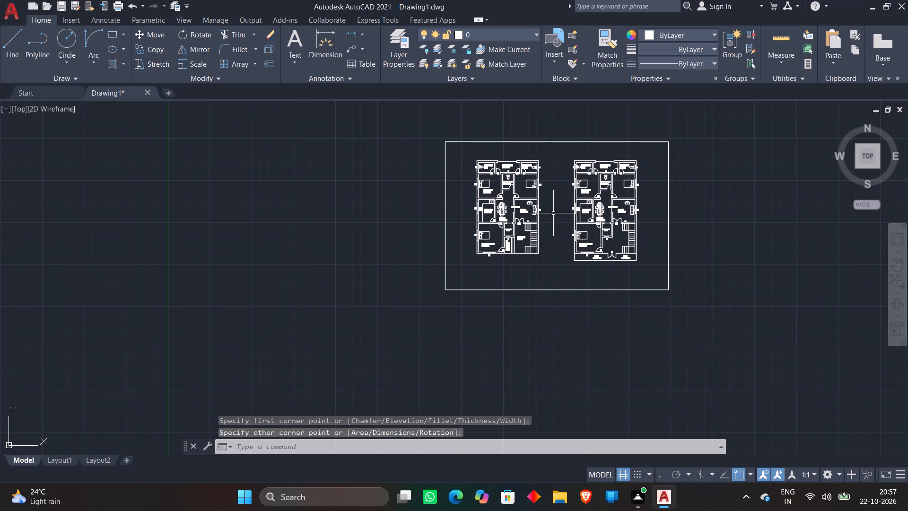
Copy the 3'6" WIDE text from the guest-room-side balcony label to the blank space below each floor plan.
scroll(522, 238, "up", 2)
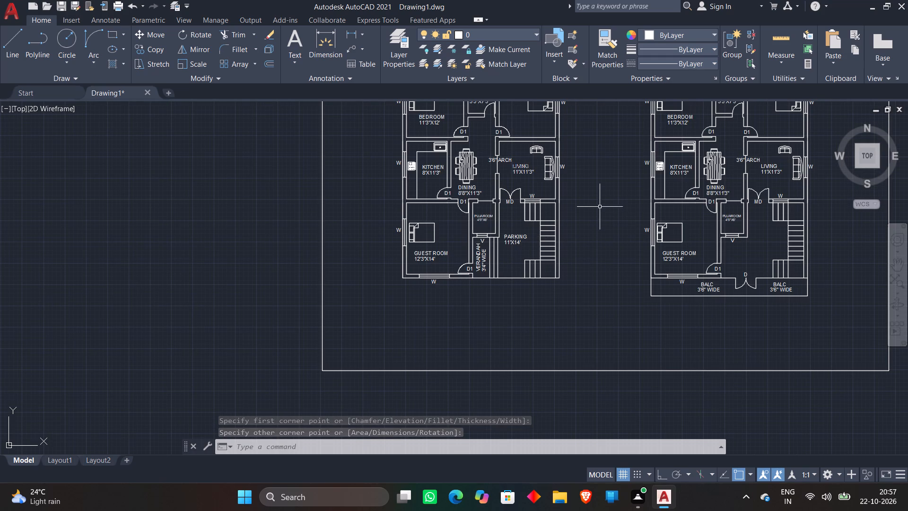
left_click(702, 290)
right_click(544, 317)
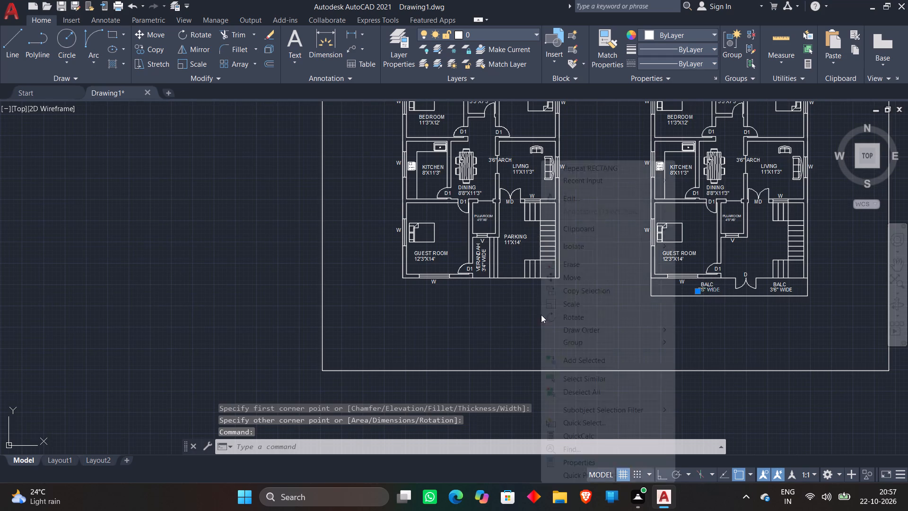
left_click(559, 295)
left_click(647, 318)
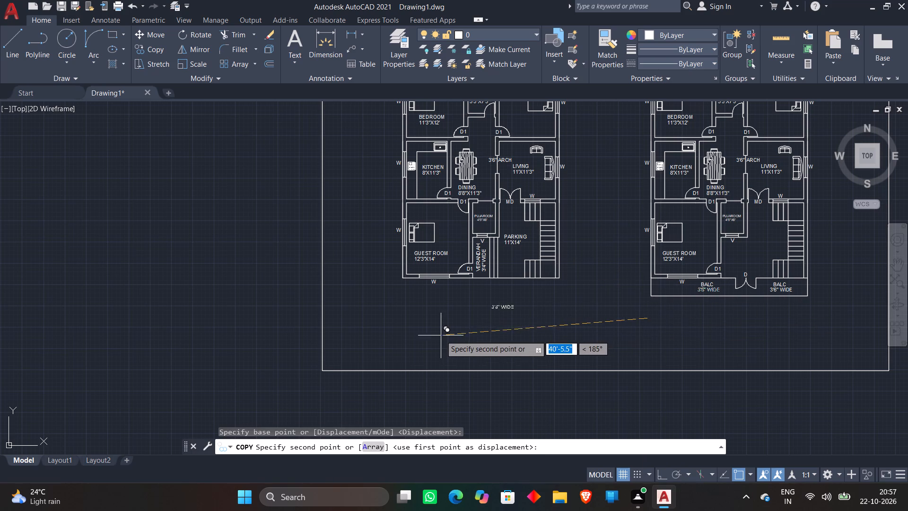
left_click(414, 331)
left_click(690, 344)
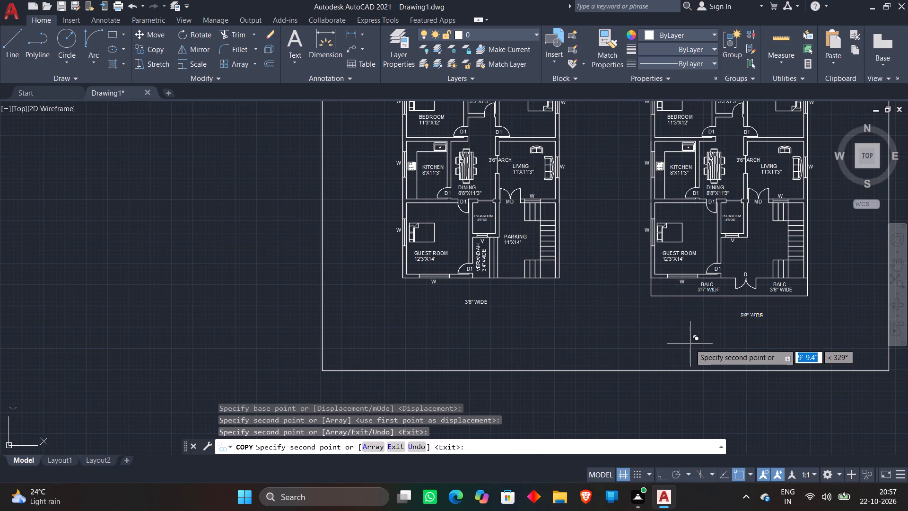
Change the copied 3'6" WIDE text below the plan without the balcony to GROUND FLOOR.
key("Escape")
double_click(483, 302)
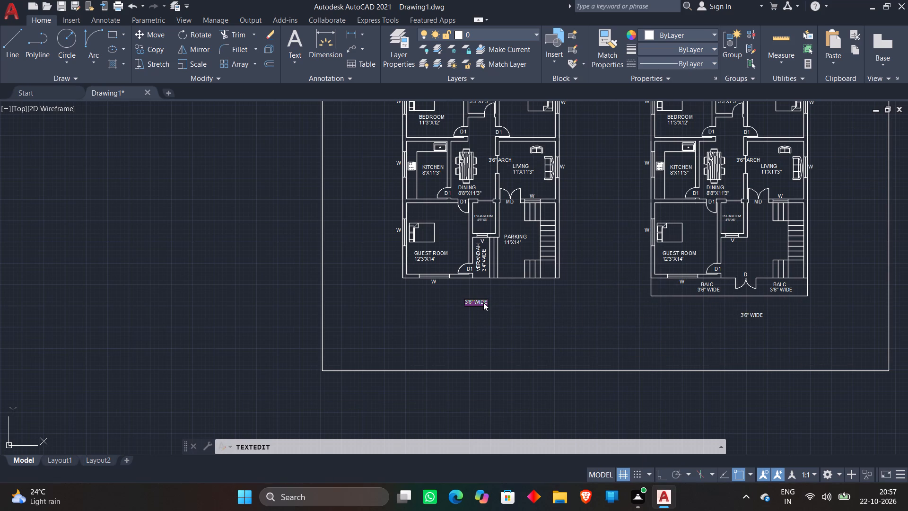
type("GROUND FLOOR")
key("Return")
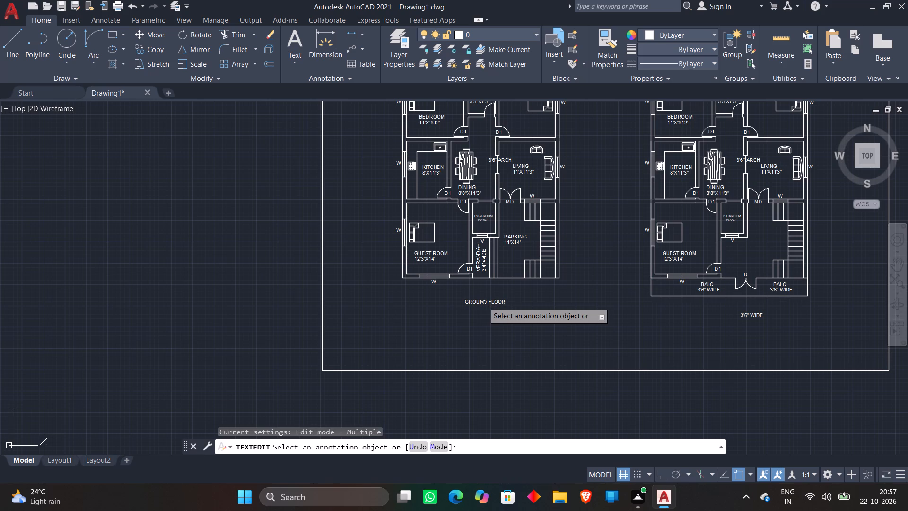
key("Escape")
Change the copied 3'6" WIDE text below the plan with the front balcony to FIRST FLOOR.
double_click(758, 317)
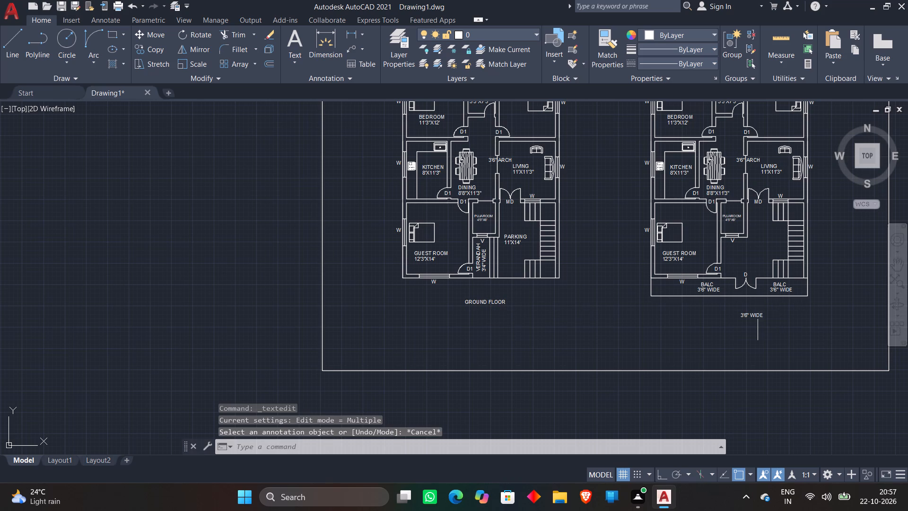
type("FIRST FLOOR")
left_click(712, 308)
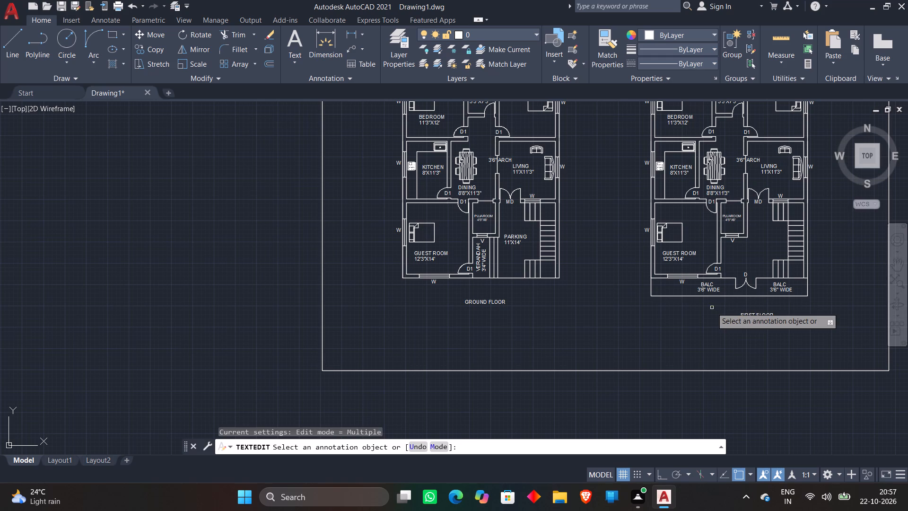
key("Escape")
Save the drawing under the name 195 in New folder on the Desktop.
scroll(712, 308, "down", 1)
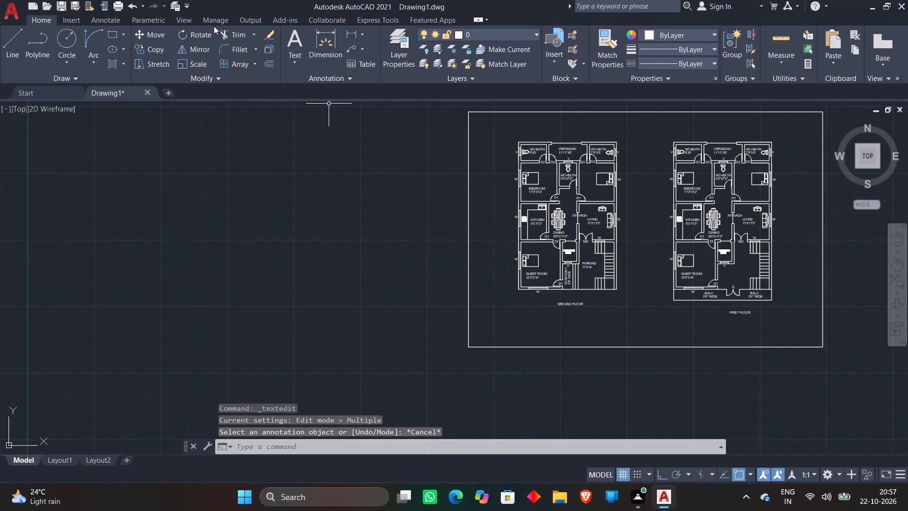
middle_click_drag(396, 213, 248, 236)
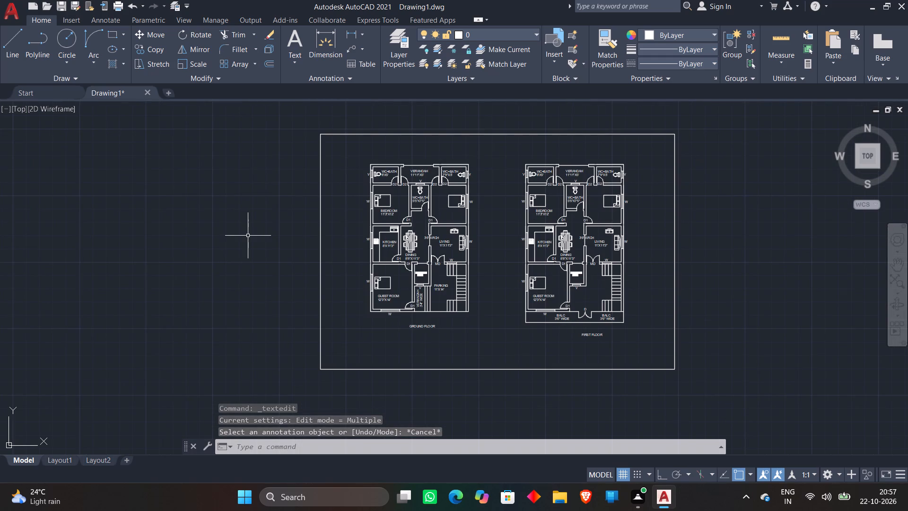
key("ctrl+s")
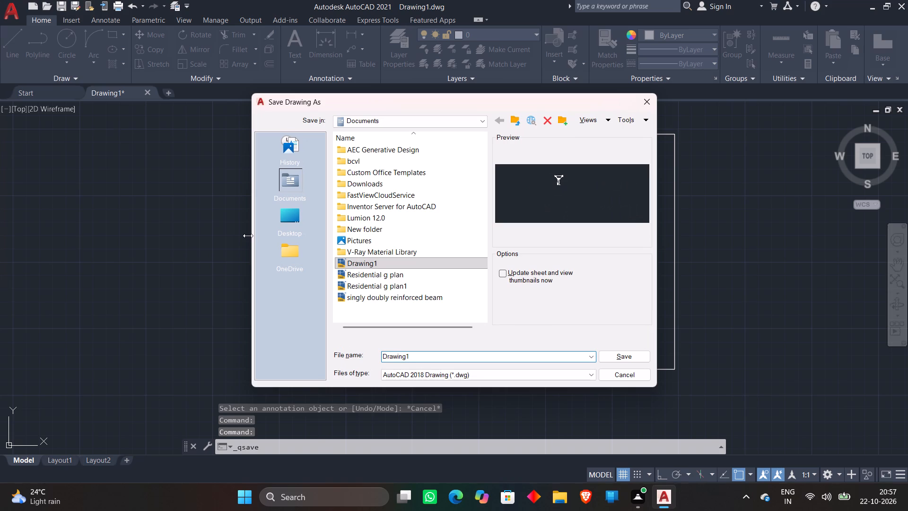
left_click(295, 213)
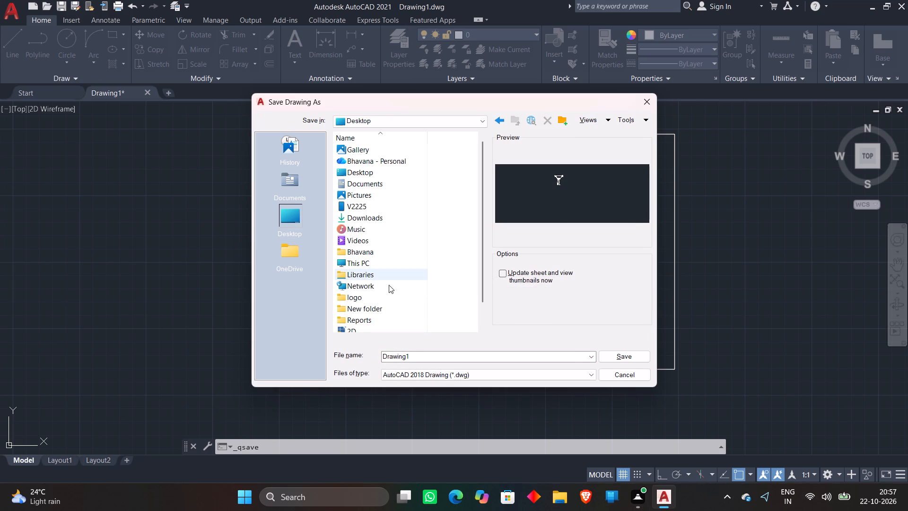
double_click(388, 307)
left_click(418, 358)
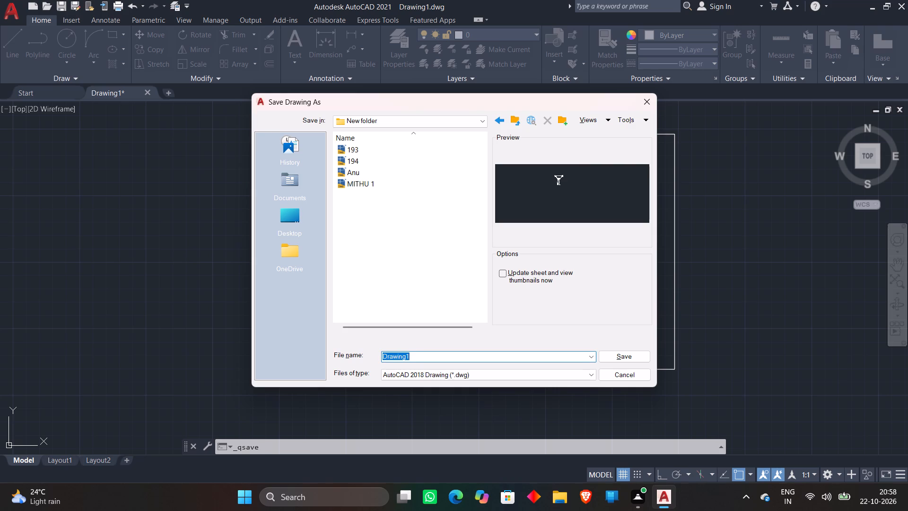
key("BackSpace")
type("195")
key("Return")
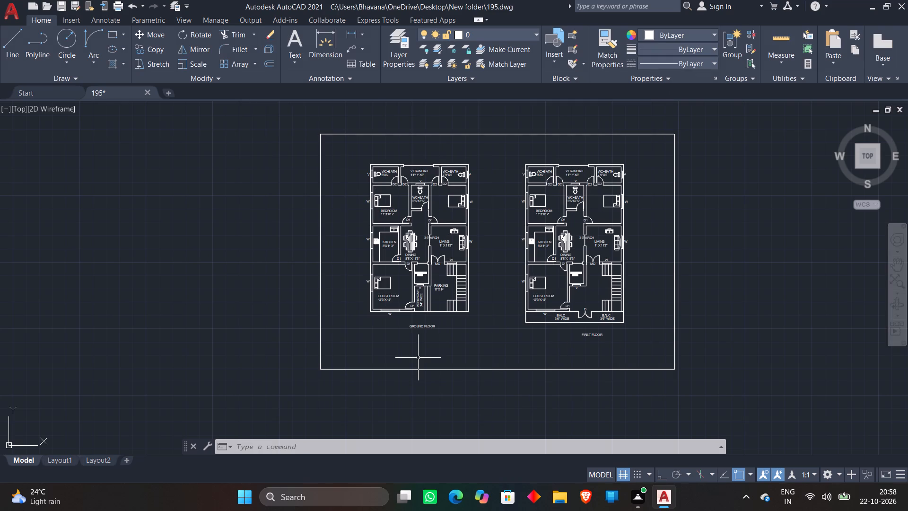
Set up a centred landscape plot with AutoCAD PDF (High Quality Print).pc3, using a window around the rectangular border as the plot area.
scroll(418, 358, "down", 1)
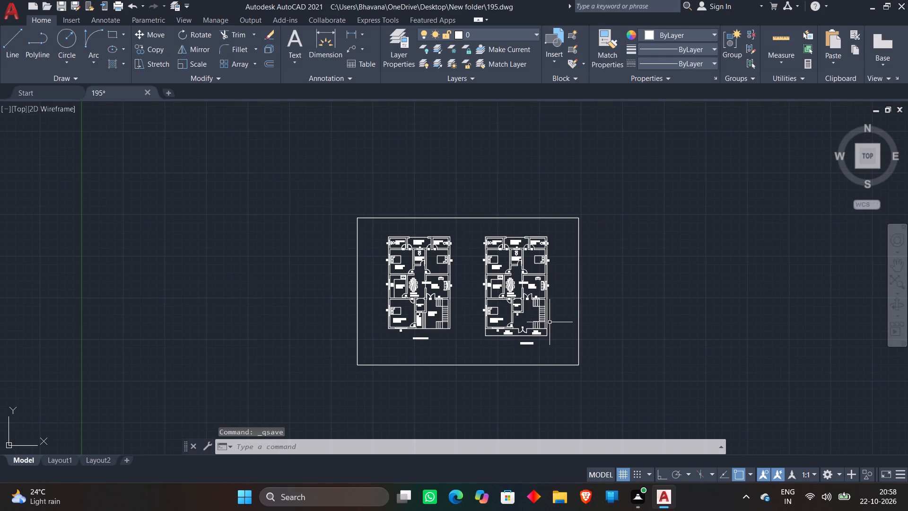
key("ctrl+p")
left_click(355, 160)
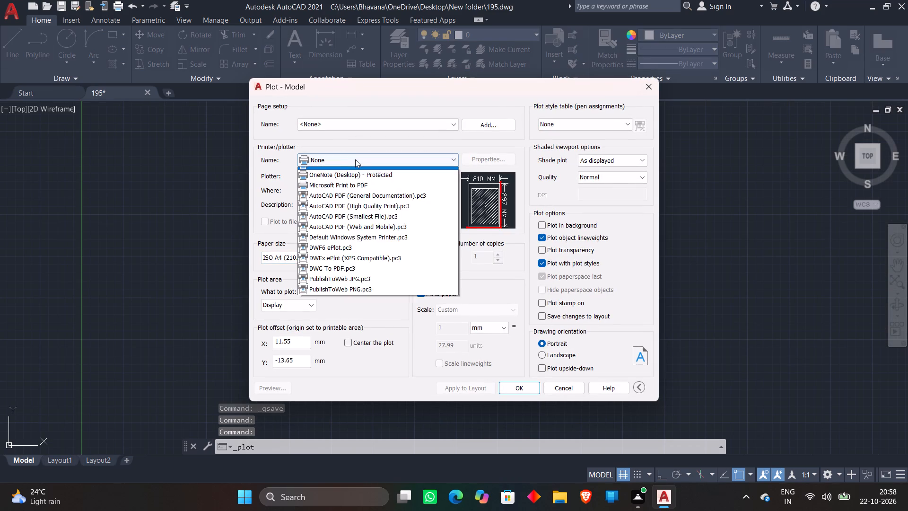
left_click(351, 211)
left_click(300, 301)
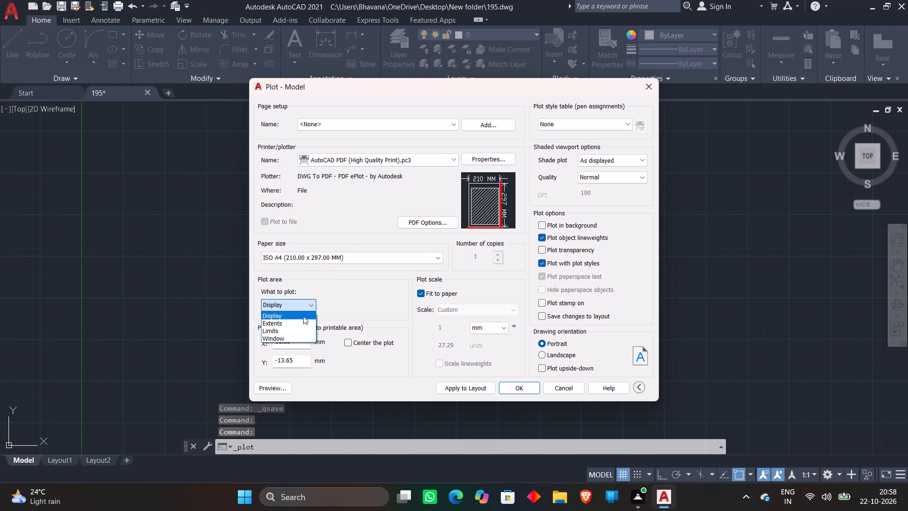
left_click(300, 336)
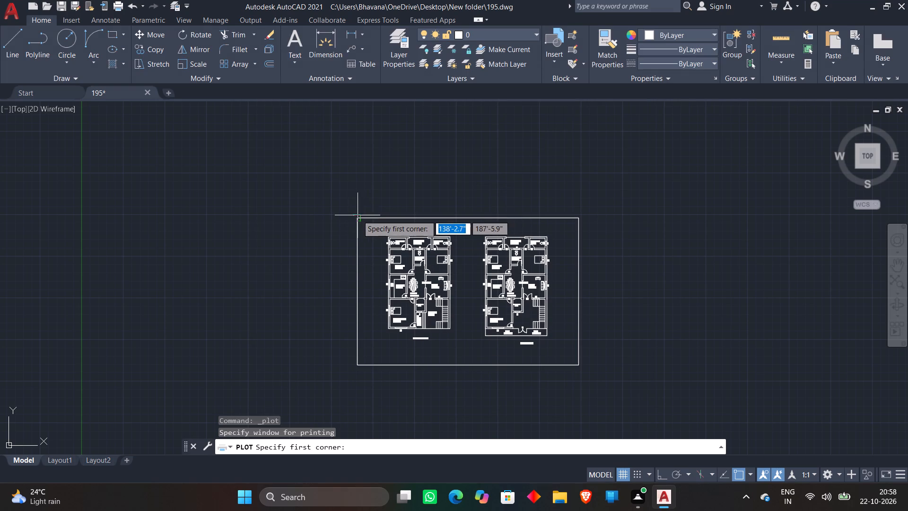
left_click(358, 219)
left_click(580, 365)
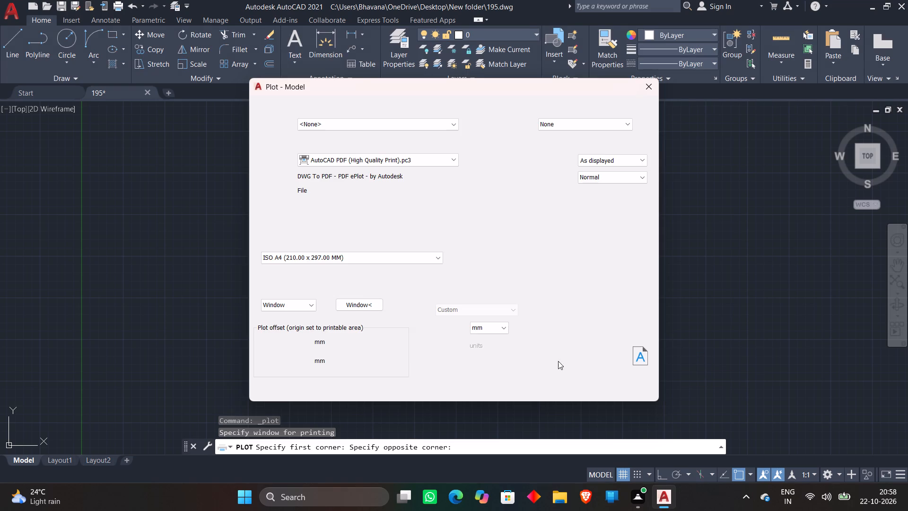
left_click(348, 339)
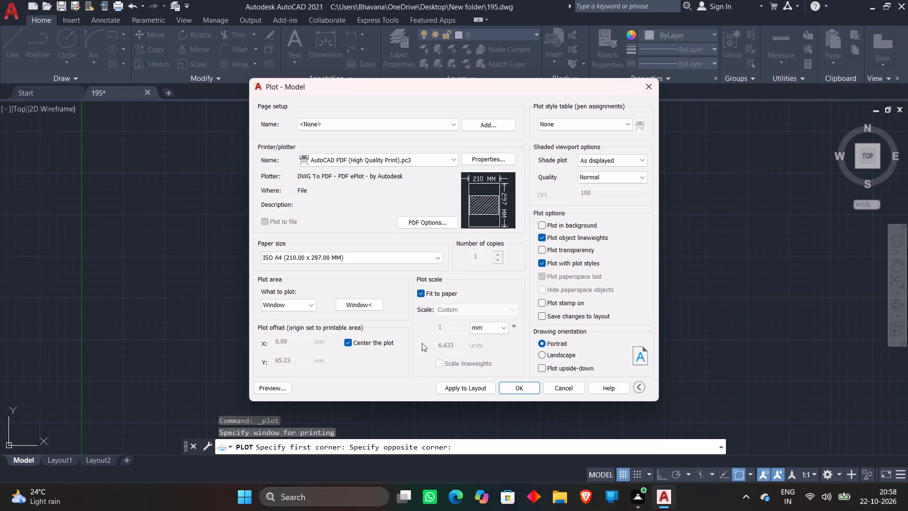
left_click(543, 353)
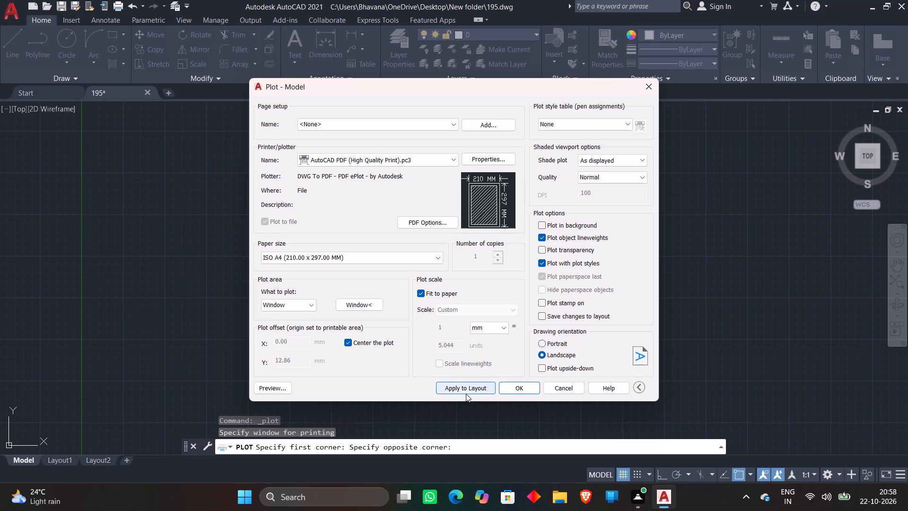
Plot the sheet to a PDF named 195 in the Desktop's New folder and close the PDF once it opens.
left_click(516, 386)
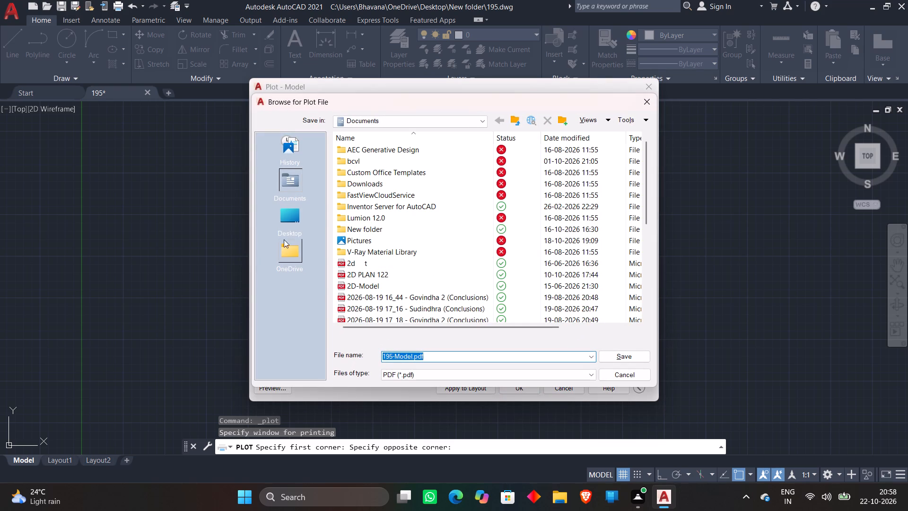
left_click(293, 218)
double_click(401, 312)
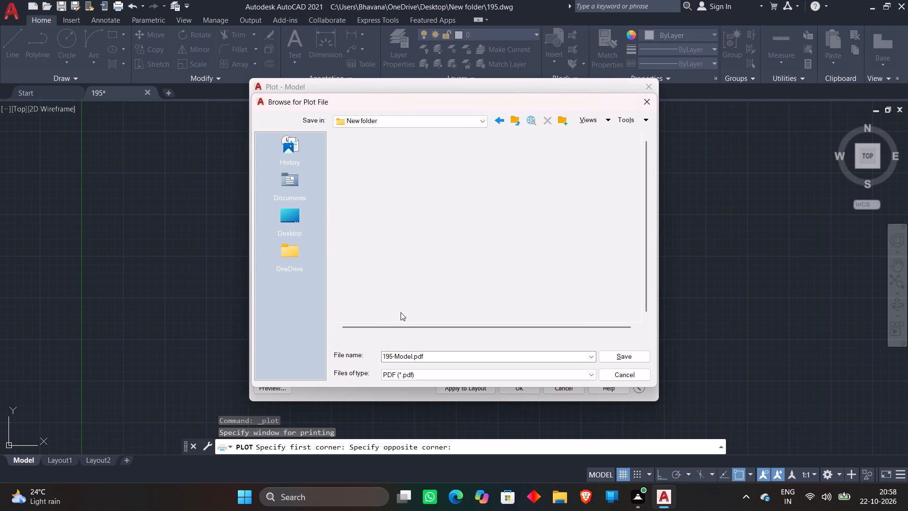
double_click(431, 351)
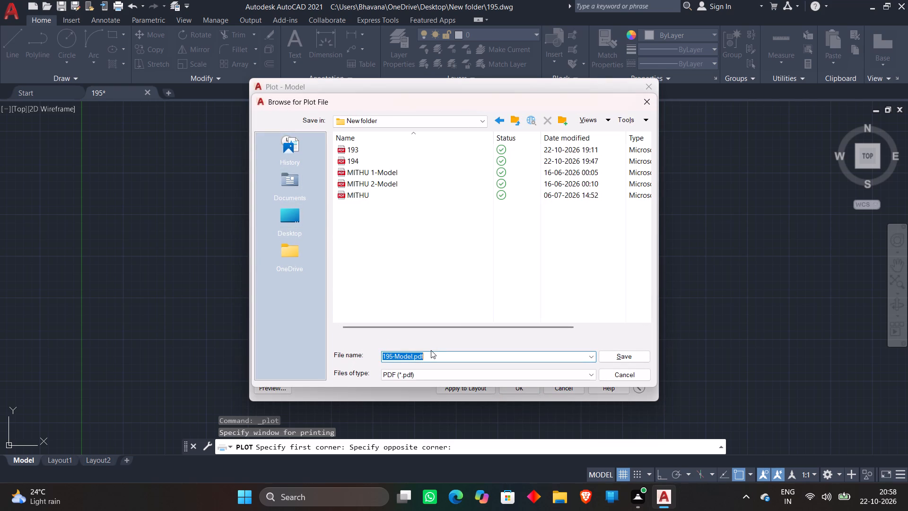
left_click(429, 357)
key("BackSpace")
key("BackSpace")
key("BackSpace")
key("BackSpace")
key("BackSpace")
key("BackSpace")
key("BackSpace")
key("BackSpace")
key("BackSpace")
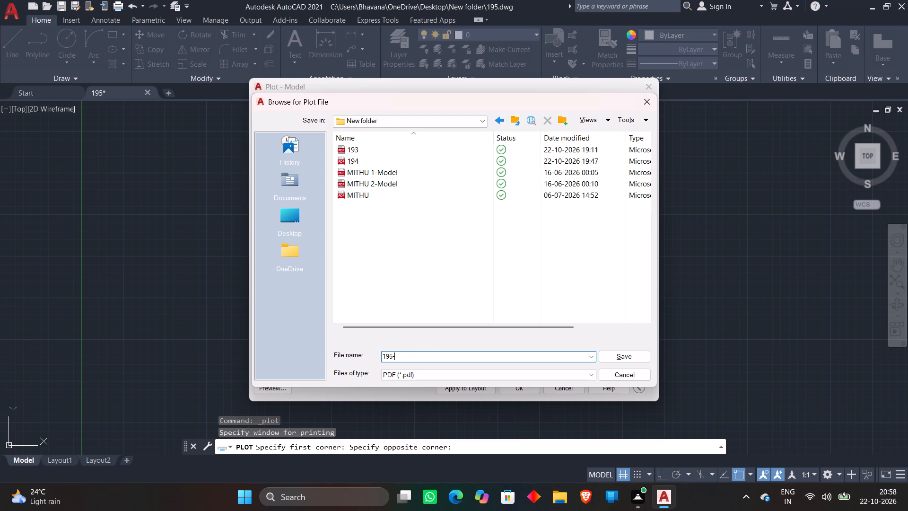
key("BackSpace")
left_click(642, 355)
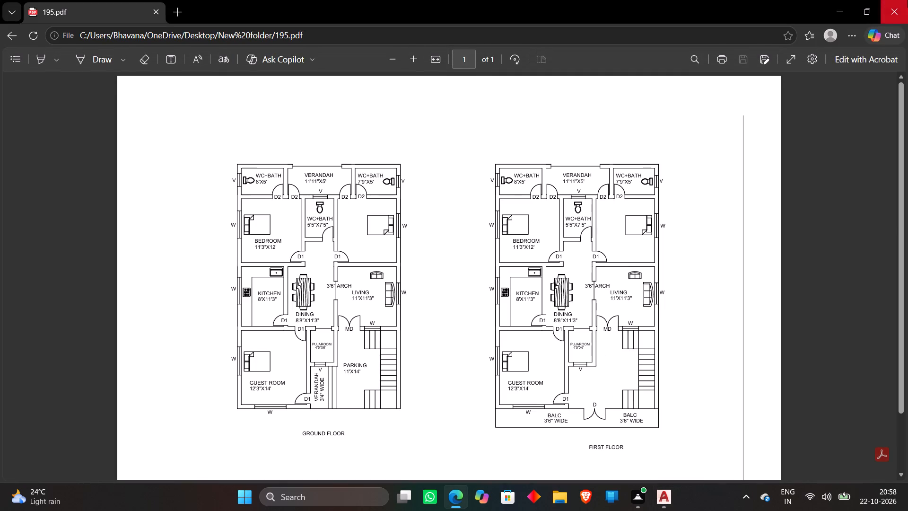
left_click(907, 0)
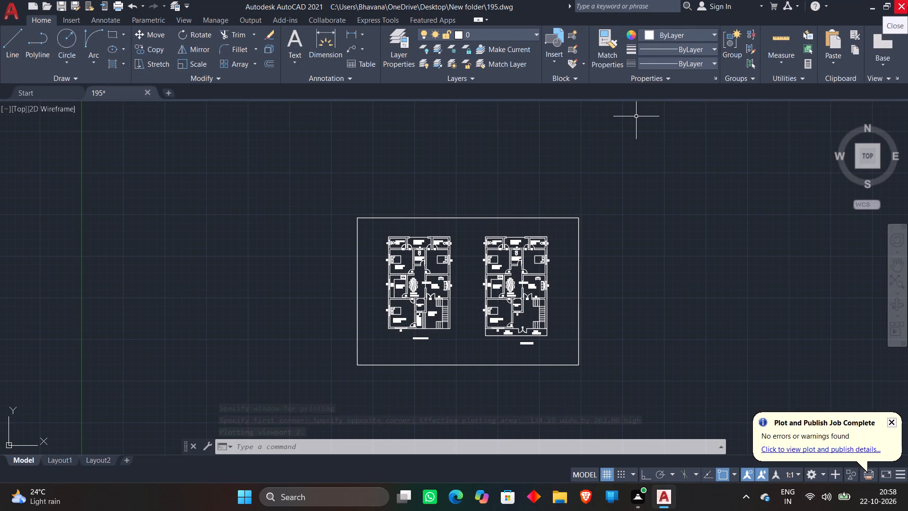
Turn off command-history logging with LOGFILEOFF.
type("LO")
left_click(266, 344)
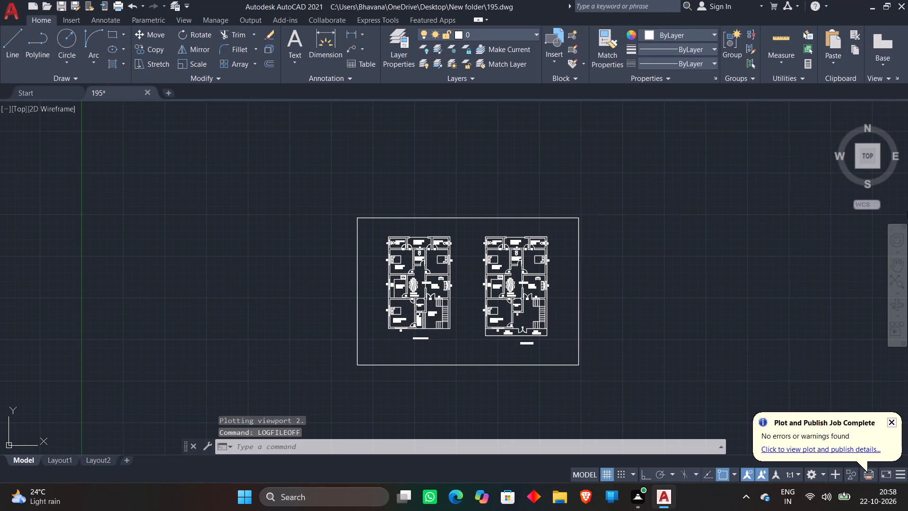